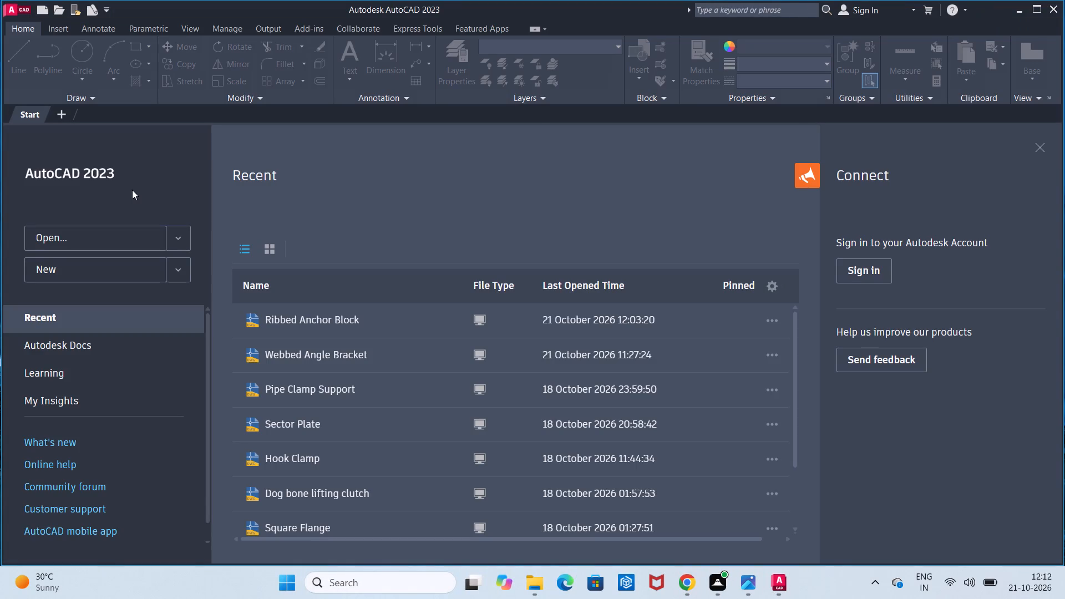
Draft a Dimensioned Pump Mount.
Create a new blank drawing.
{"action": "left_click", "coordinate": [93, 265]}
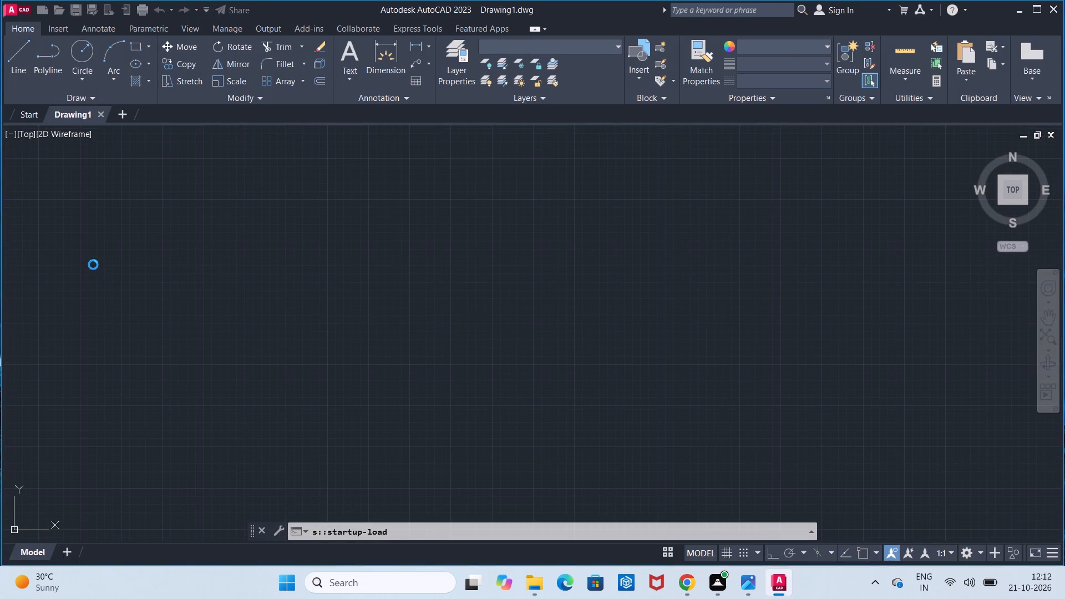
Turn on command log recording with LOGFILEON.
{"action": "left_click", "coordinate": [432, 525]}
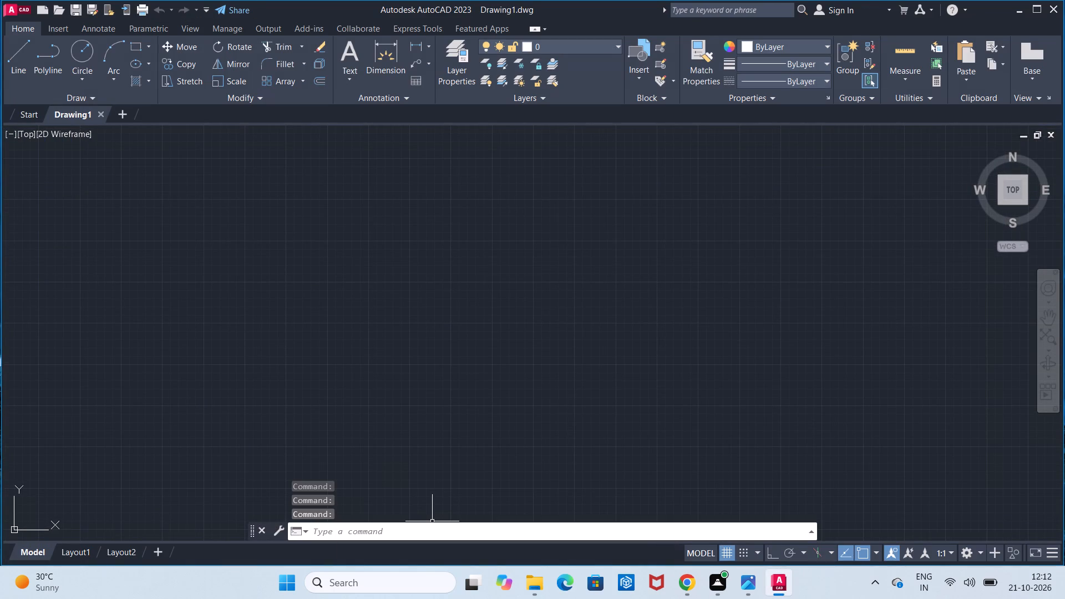
{"action": "type", "text": "log"}
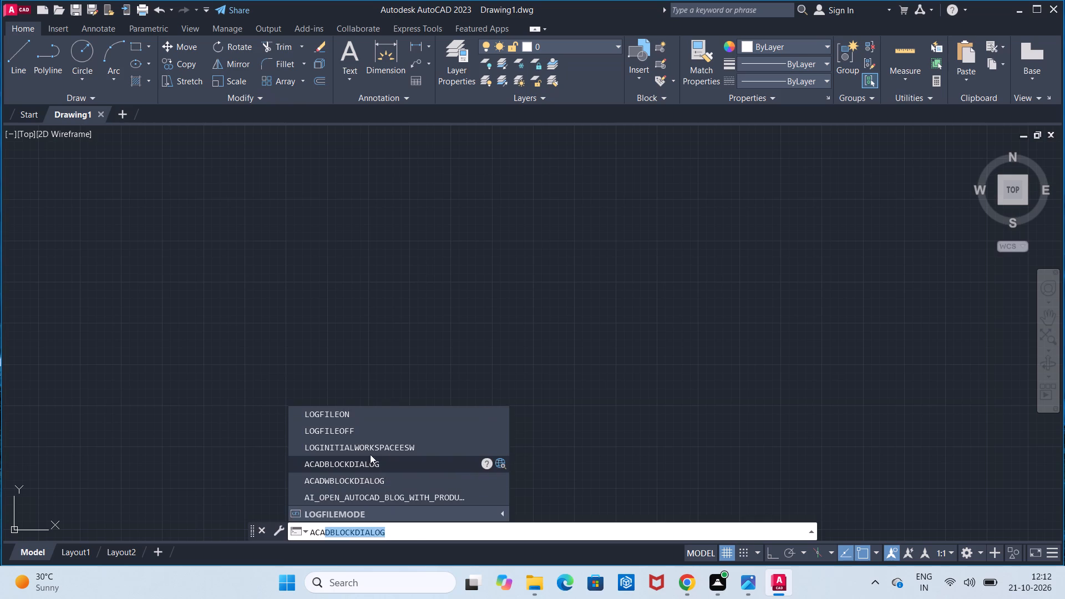
{"action": "left_click", "coordinate": [369, 417]}
Set the drawing units' length precision to 0 decimal places.
{"action": "left_click", "coordinate": [425, 531]}
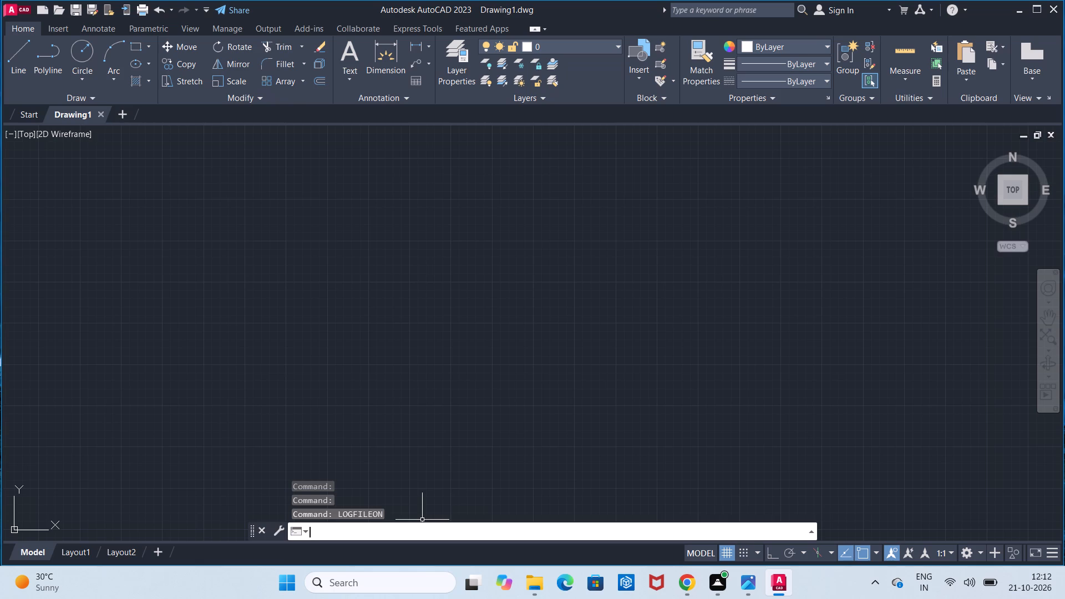
{"action": "type", "text": "units"}
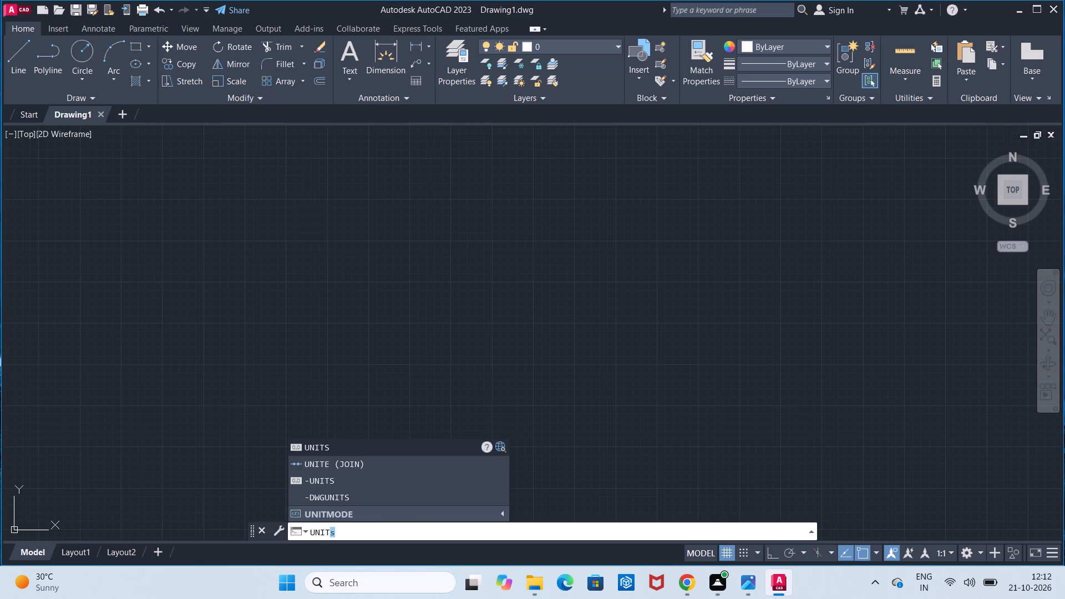
{"action": "key", "text": "Return"}
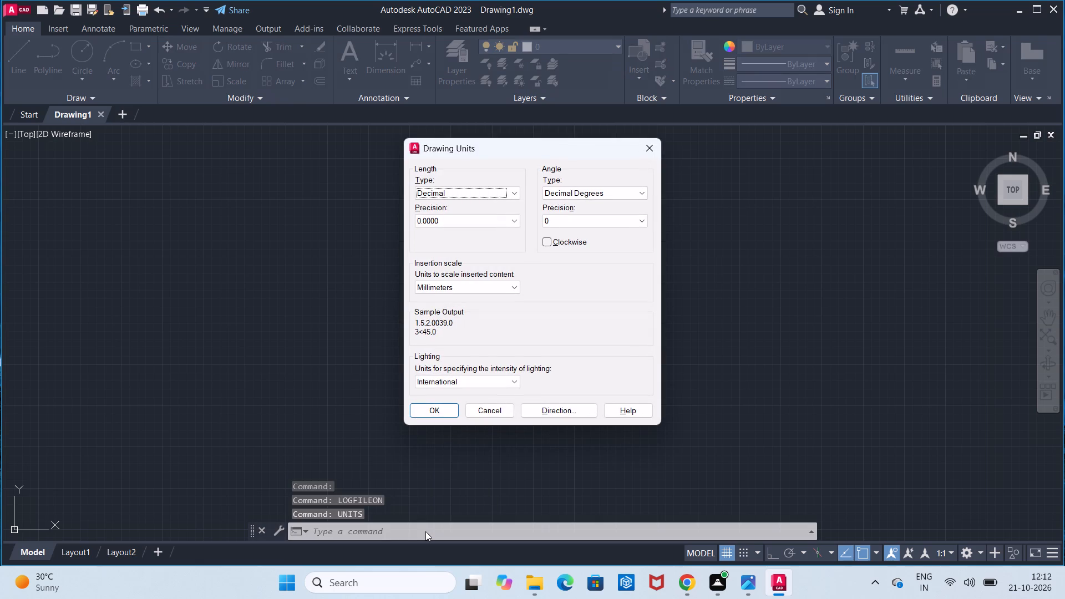
{"action": "left_click", "coordinate": [486, 216]}
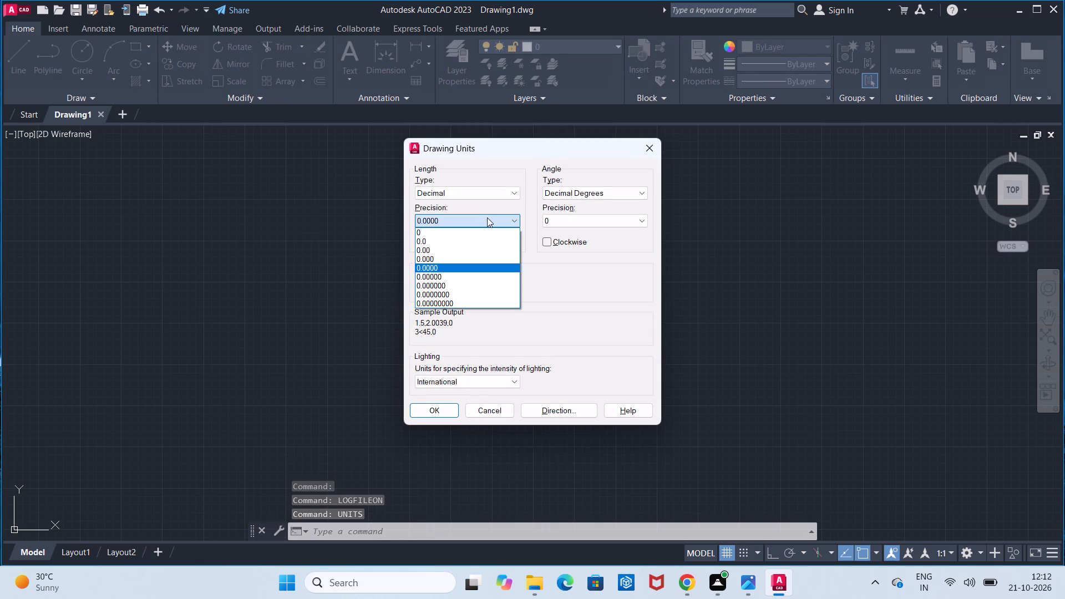
{"action": "left_click", "coordinate": [490, 231]}
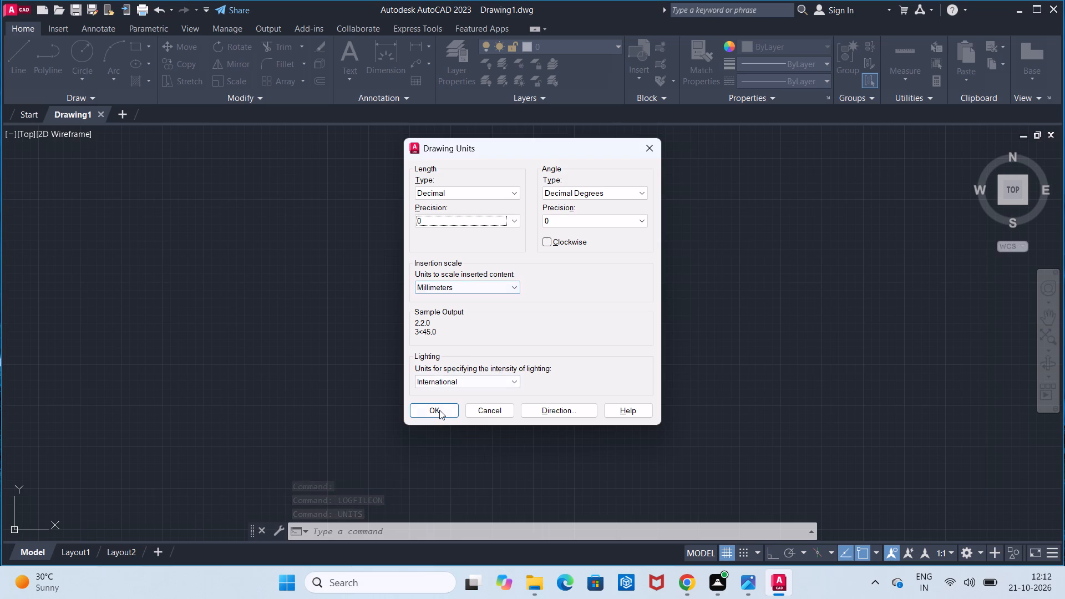
{"action": "left_click", "coordinate": [439, 410]}
Modify the ISO-25 dimension style's text to a height of 6 with ISO standard alignment.
{"action": "left_click", "coordinate": [379, 535]}
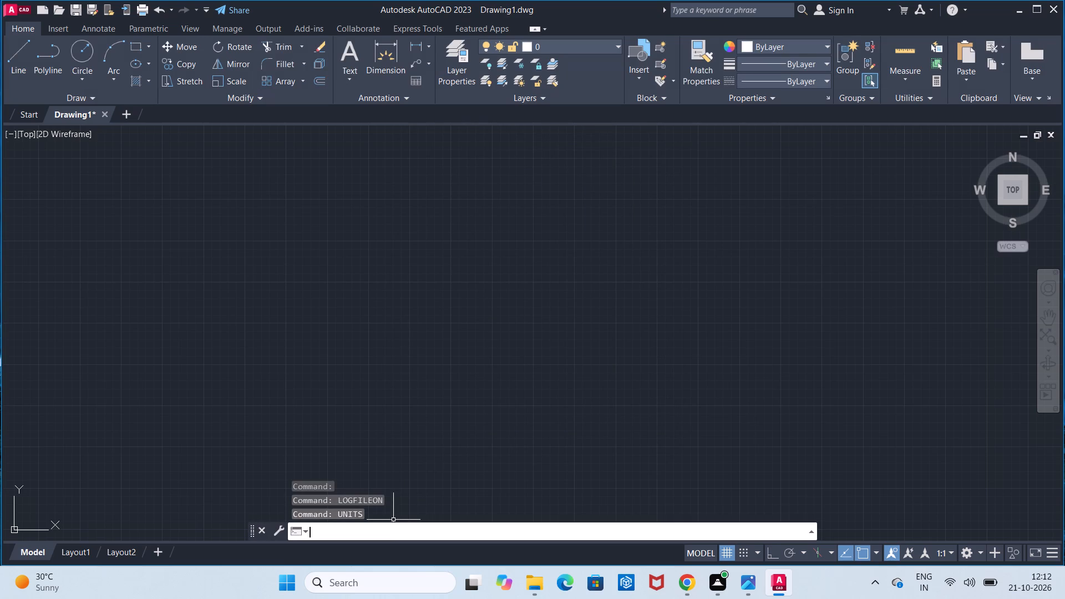
{"action": "key", "text": "d"}
{"action": "key", "text": "Return"}
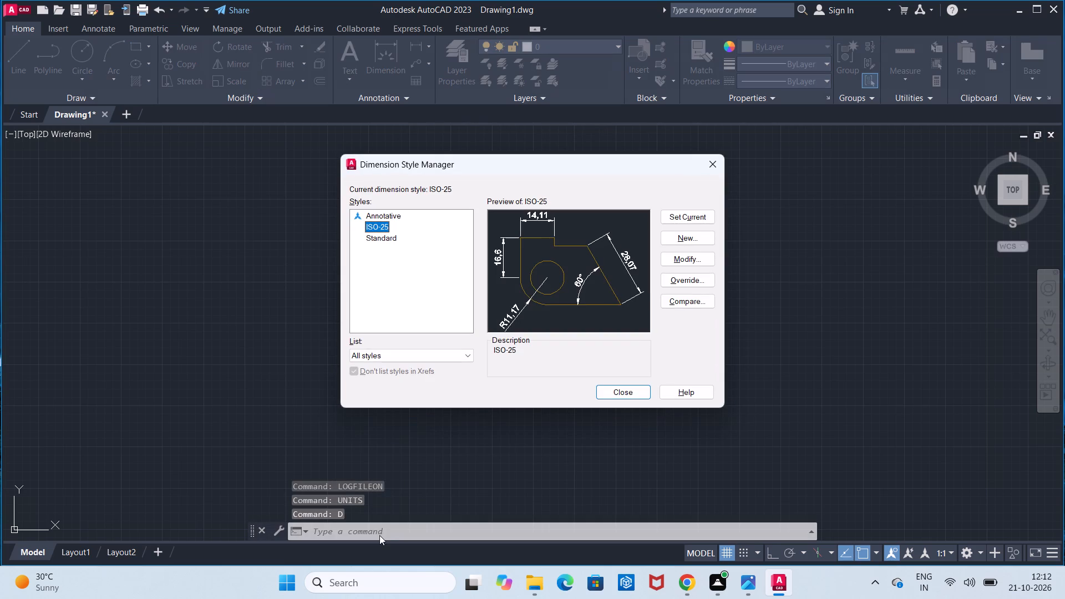
{"action": "left_click", "coordinate": [689, 269]}
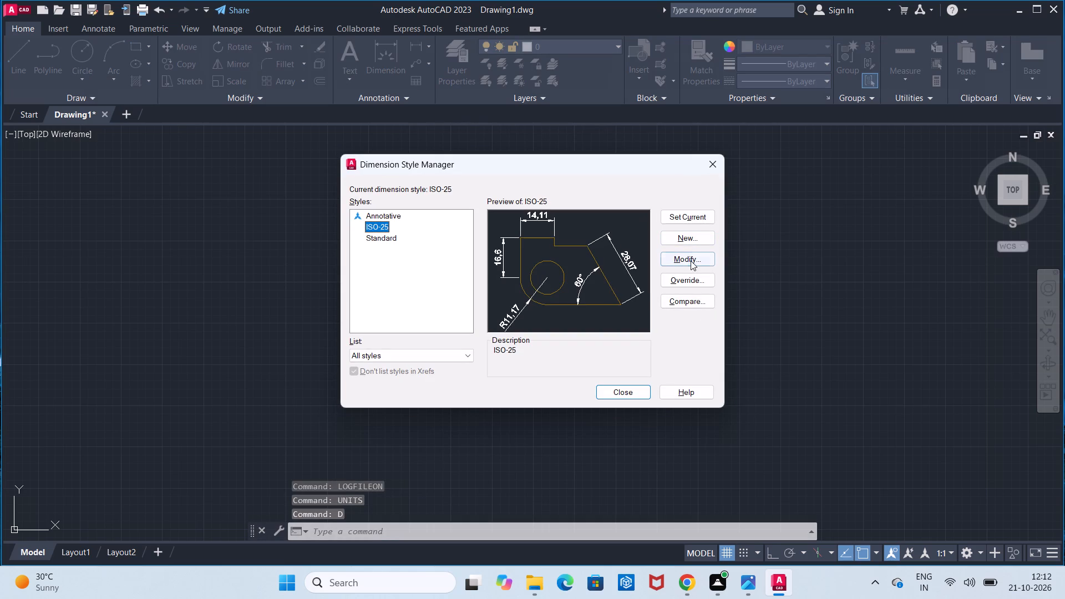
{"action": "left_click", "coordinate": [691, 261]}
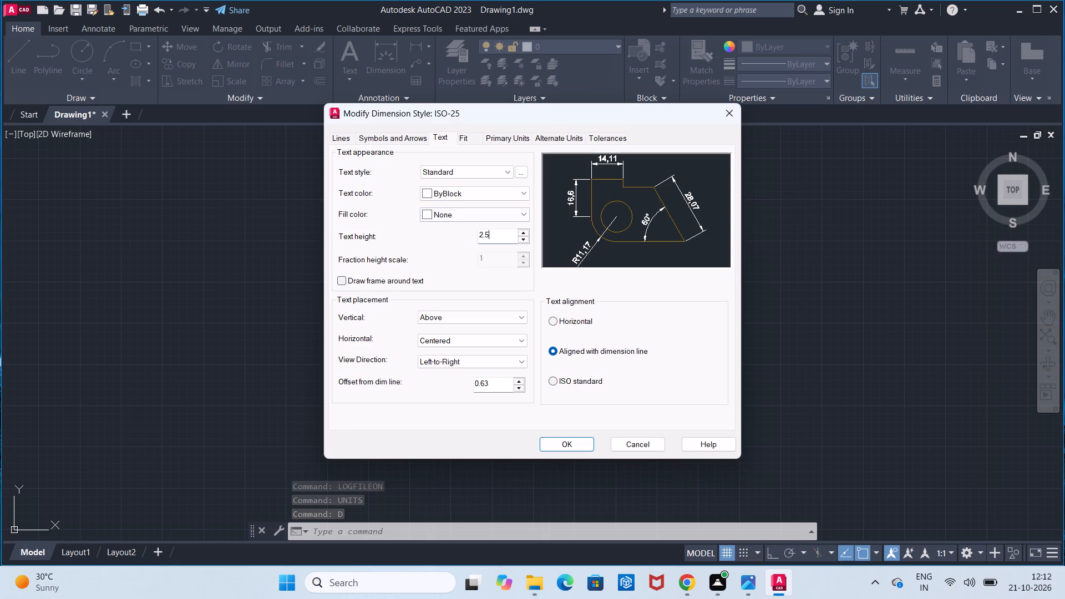
{"action": "left_click", "coordinate": [504, 237]}
{"action": "key", "text": "BackSpace"}
{"action": "key", "text": "BackSpace"}
{"action": "key", "text": "BackSpace"}
{"action": "key", "text": "BackSpace"}
{"action": "key", "text": "BackSpace"}
{"action": "key", "text": "BackSpace"}
{"action": "key", "text": "BackSpace"}
{"action": "key", "text": "BackSpace"}
{"action": "key", "text": "BackSpace"}
{"action": "key", "text": "BackSpace"}
{"action": "key", "text": "6"}
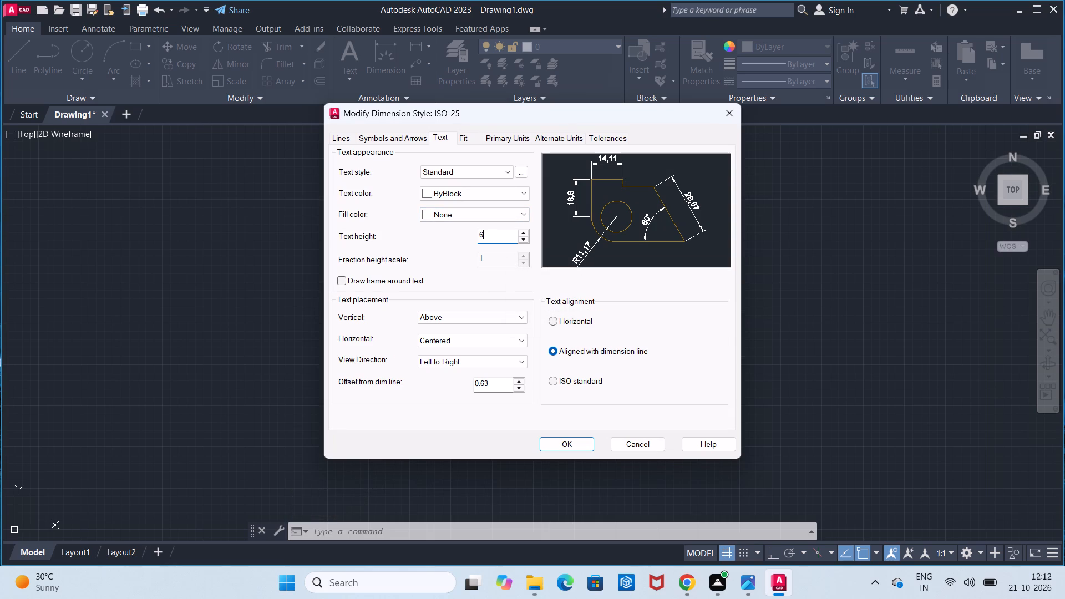
{"action": "left_click", "coordinate": [556, 373]}
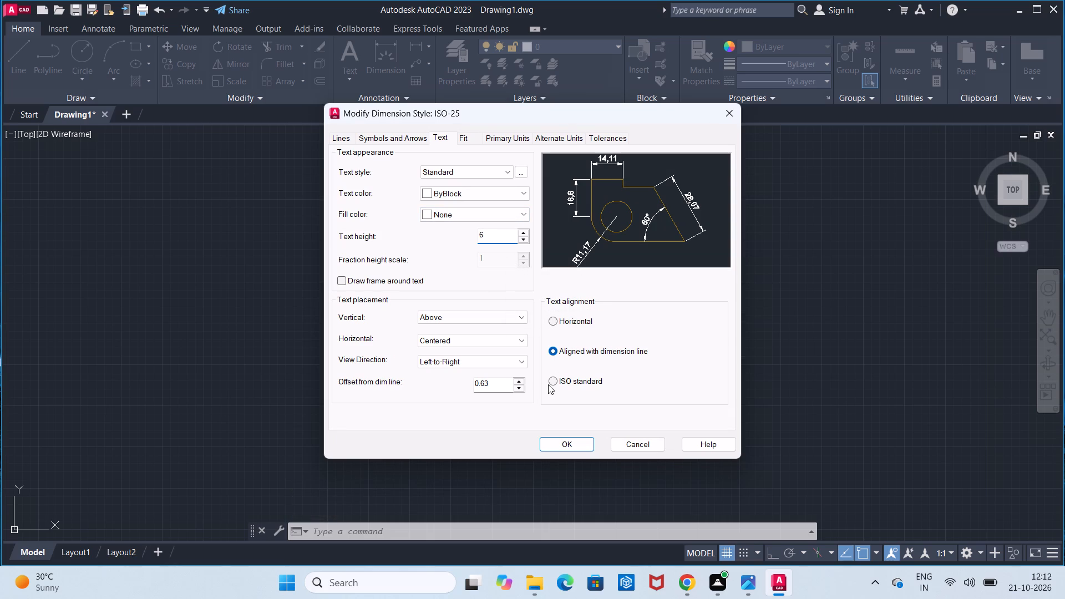
{"action": "left_click", "coordinate": [548, 384]}
{"action": "left_click", "coordinate": [553, 382]}
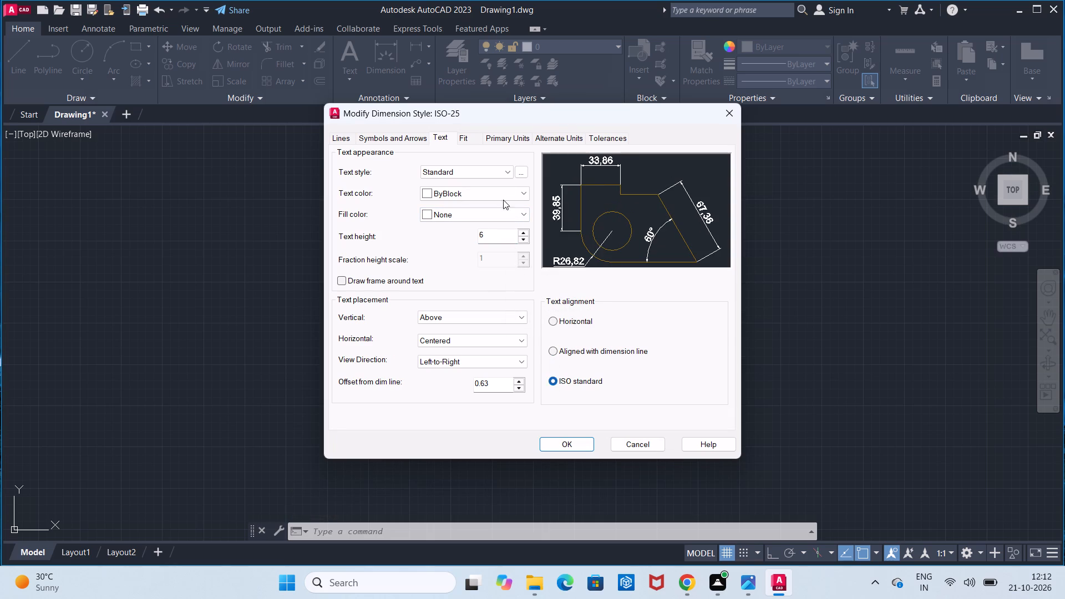
Set the ISO-25 style's linear dimension precision to 0, make the style current and close the Dimension Style Manager.
{"action": "left_click", "coordinate": [500, 139]}
{"action": "left_click", "coordinate": [496, 184]}
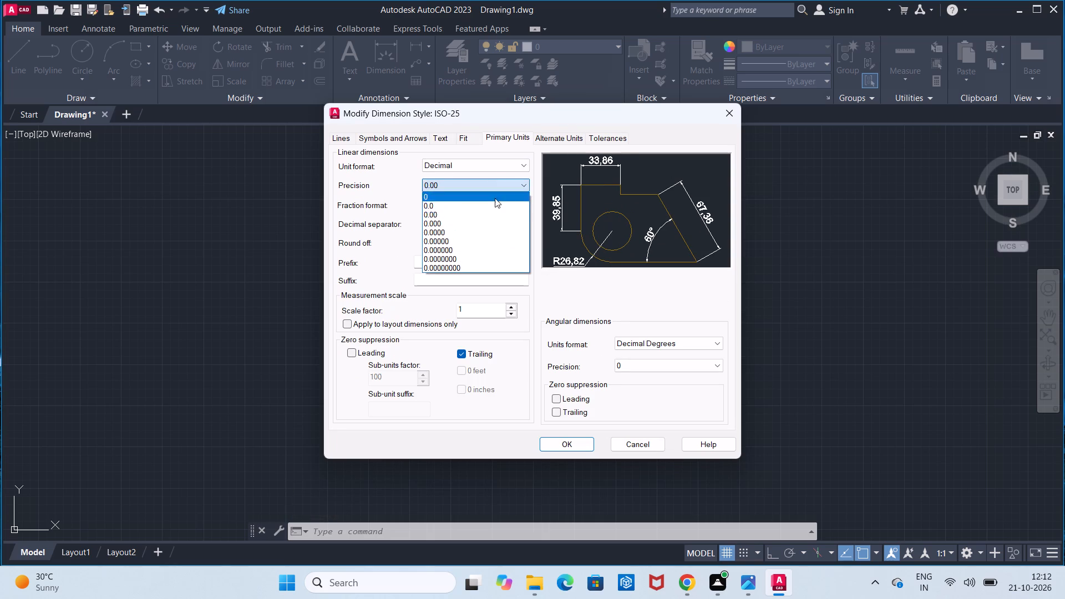
{"action": "left_click", "coordinate": [498, 193]}
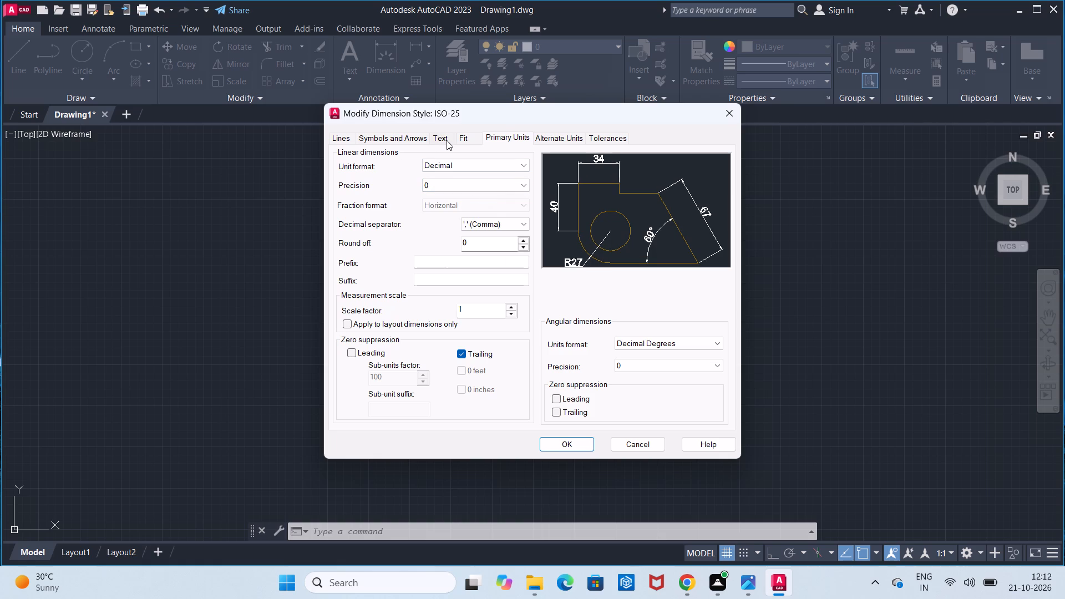
{"action": "left_click", "coordinate": [447, 140]}
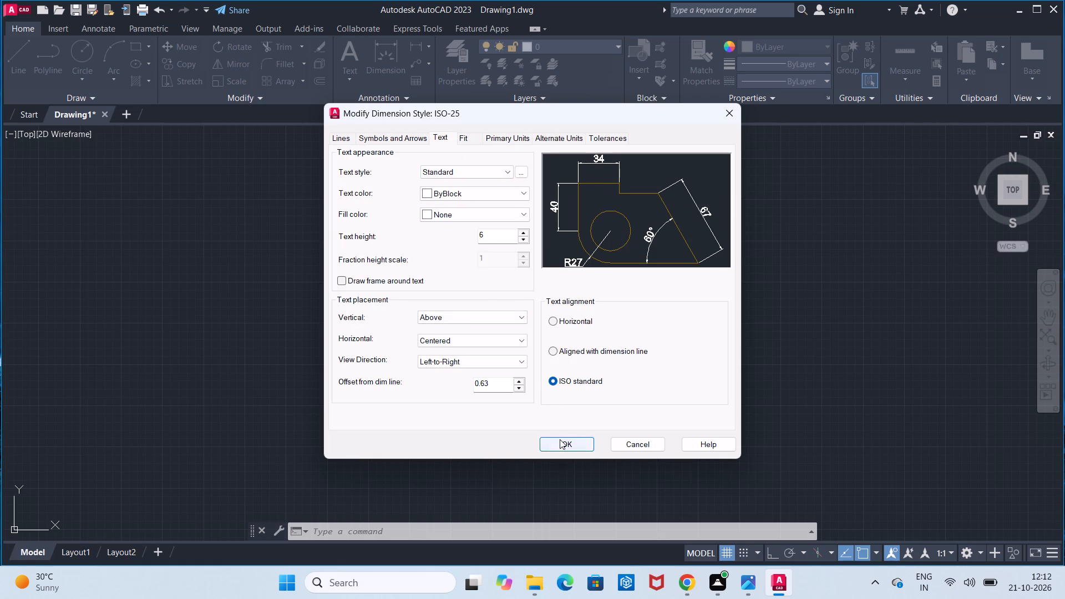
{"action": "left_click", "coordinate": [560, 439]}
{"action": "left_click", "coordinate": [681, 222]}
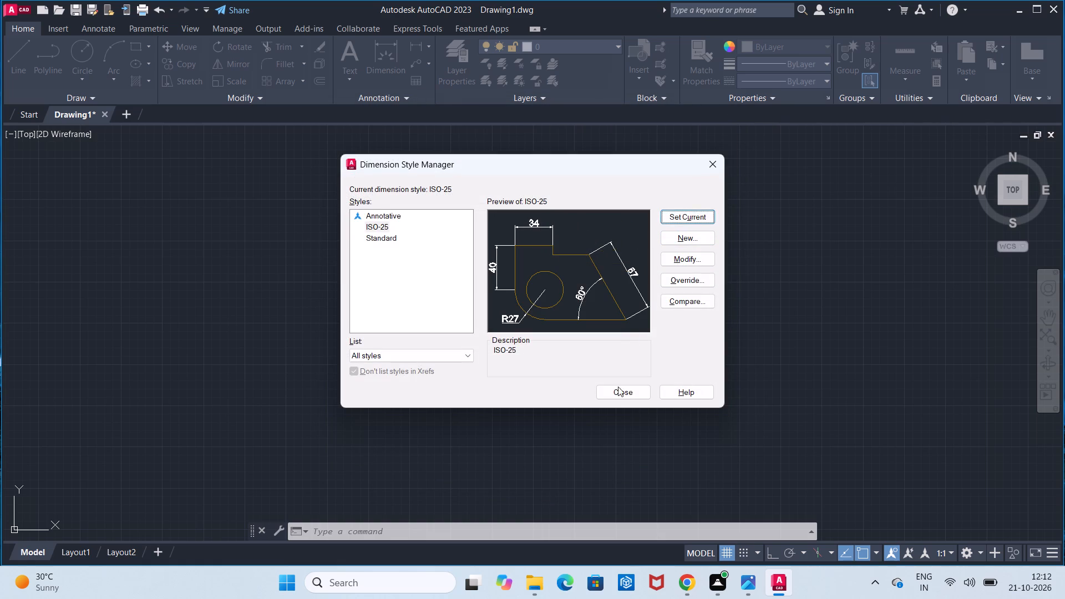
{"action": "left_click", "coordinate": [617, 394]}
Set the drawing limits from 0,0 to 100,100 and display the full limits area with Zoom All.
{"action": "left_click", "coordinate": [396, 530]}
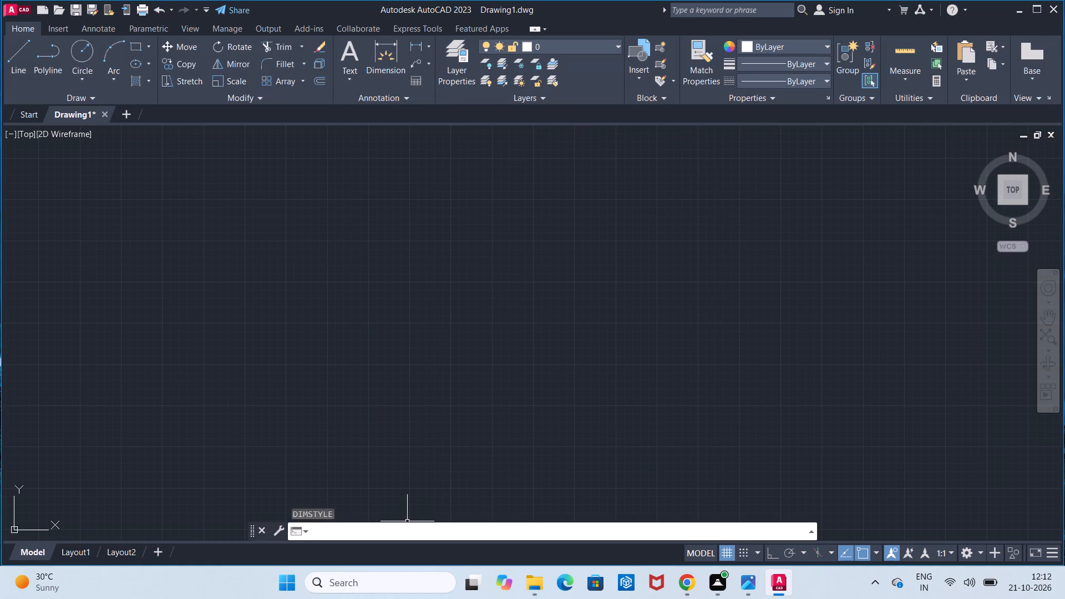
{"action": "type", "text": "limits"}
{"action": "key", "text": "Return"}
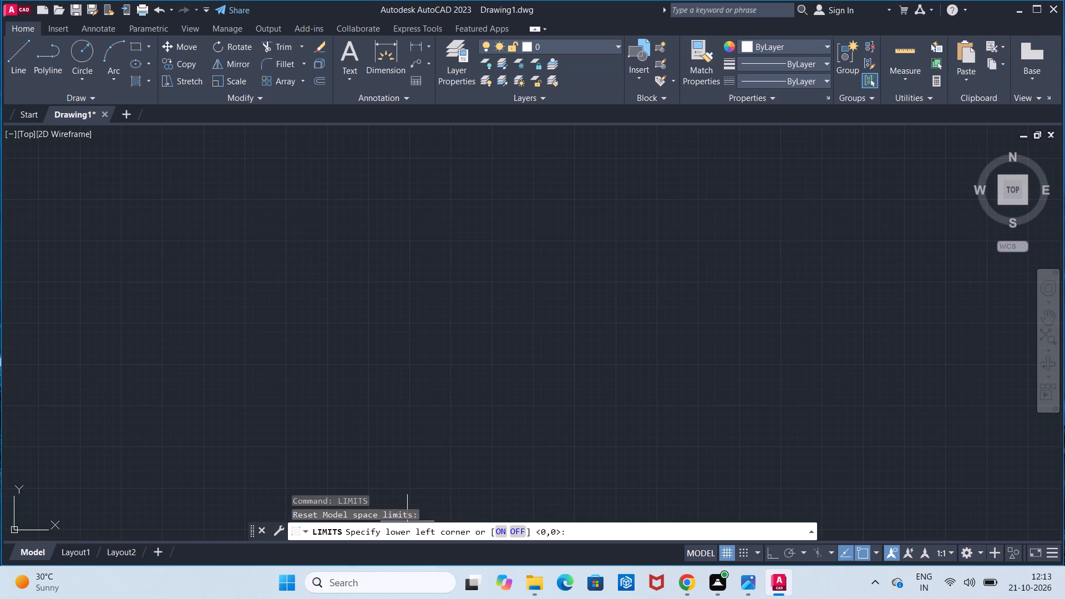
{"action": "key", "text": "0"}
{"action": "key", "text": "m"}
{"action": "key", "text": "BackSpace"}
{"action": "type", "text": ",0"}
{"action": "key", "text": "Return"}
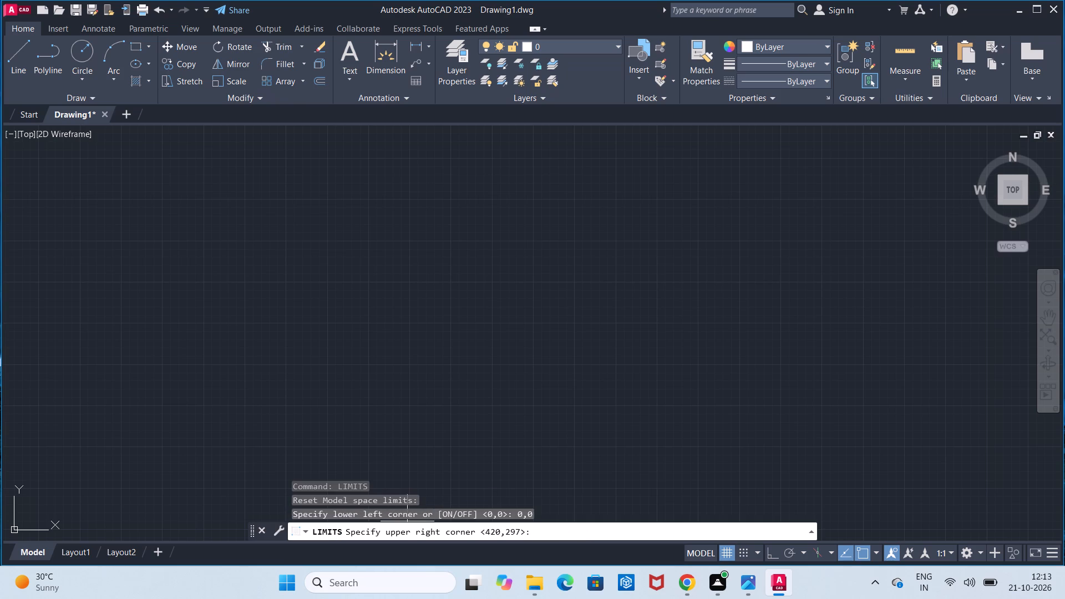
{"action": "type", "text": "100,100"}
{"action": "key", "text": "Return"}
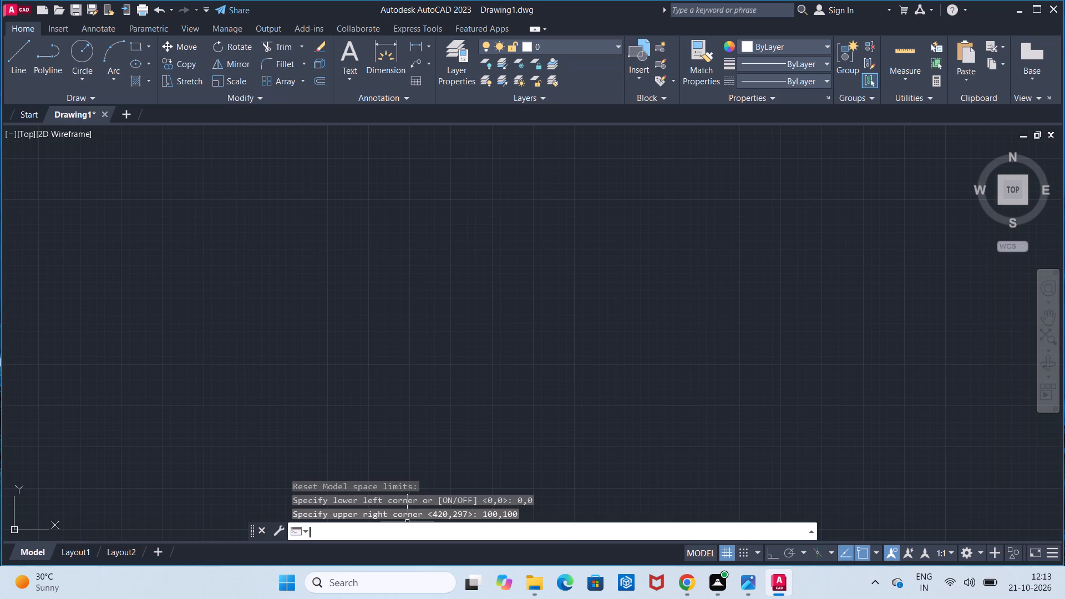
{"action": "key", "text": "z"}
{"action": "key", "text": "Return"}
{"action": "key", "text": "a"}
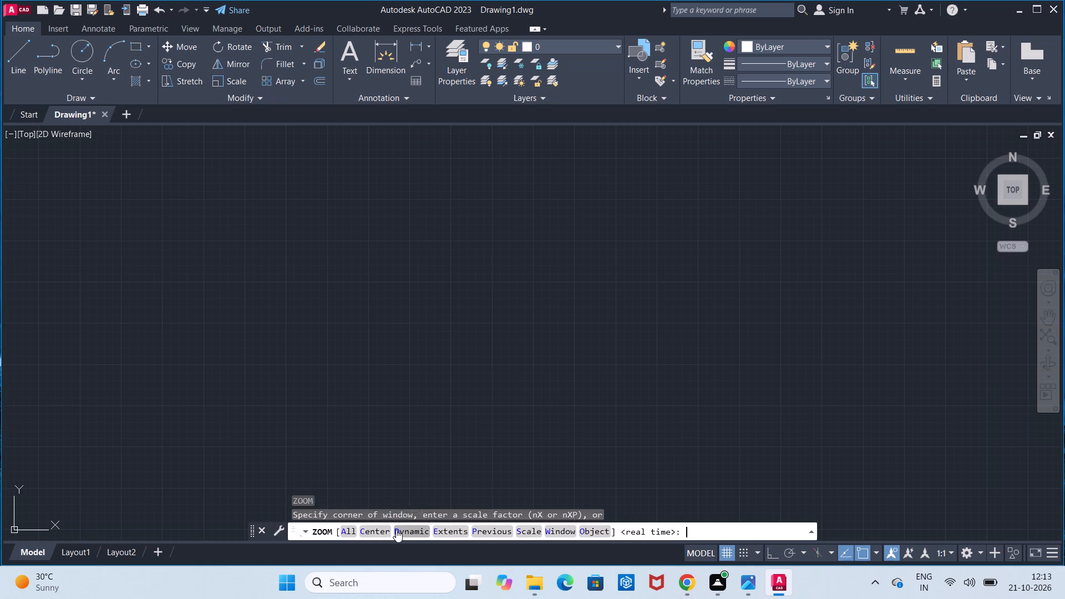
{"action": "key", "text": "Return"}
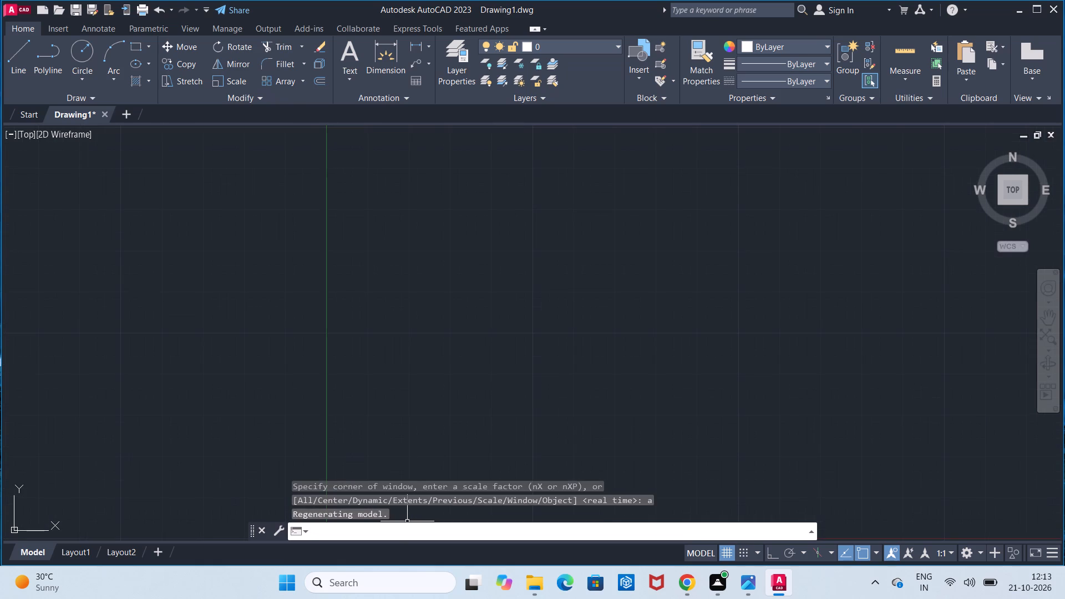
Turn on Ortho mode.
{"action": "key", "text": "F8"}
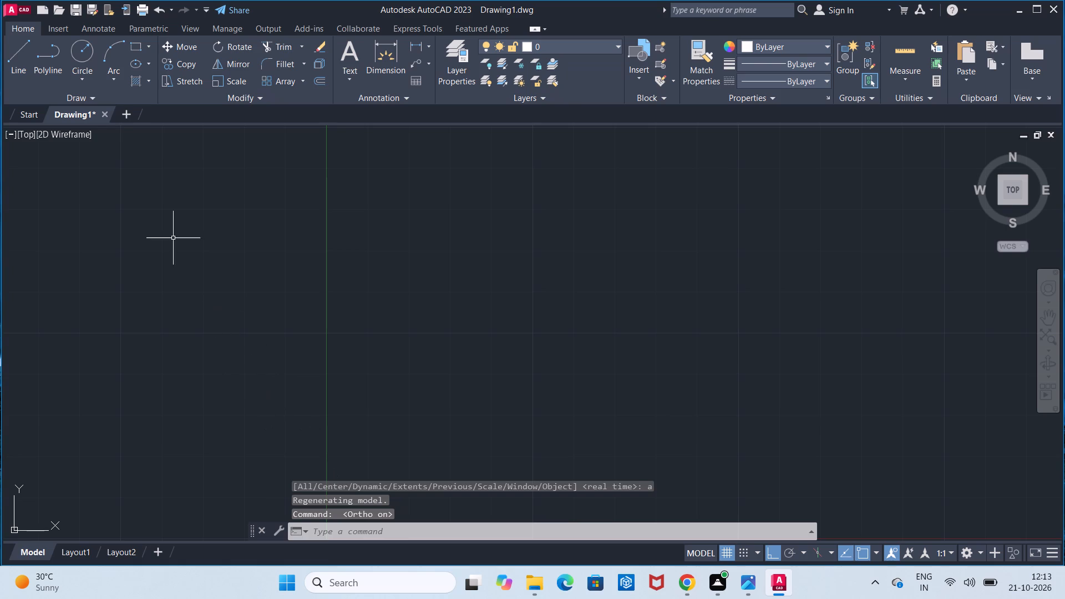
Draw a circle of diameter 32 in the empty drawing area using the Center, Diameter method.
{"action": "left_click", "coordinate": [83, 65]}
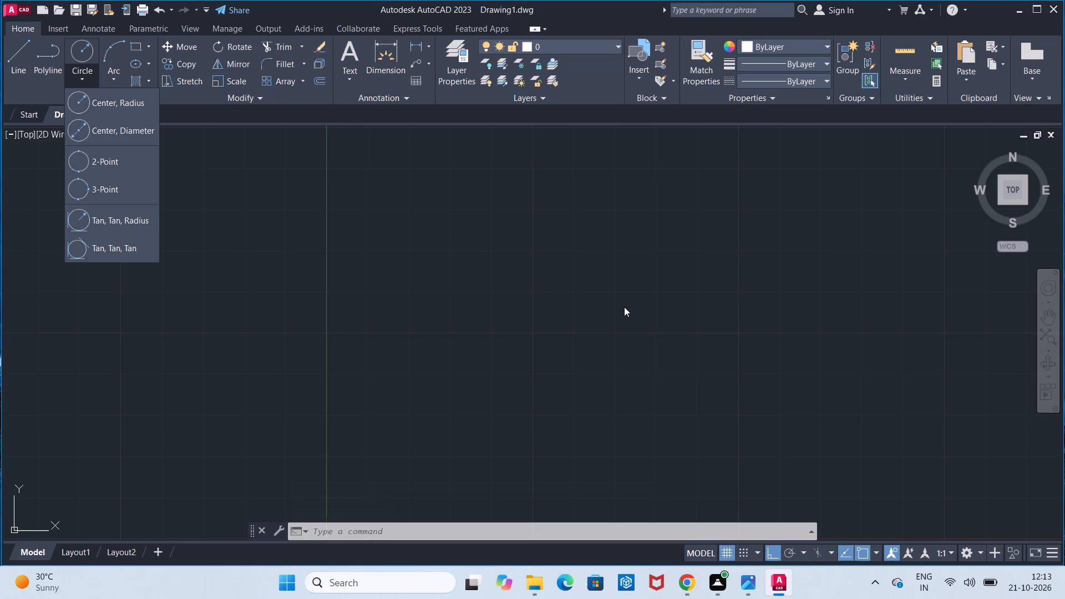
{"action": "left_click", "coordinate": [138, 132]}
{"action": "left_click", "coordinate": [688, 271]}
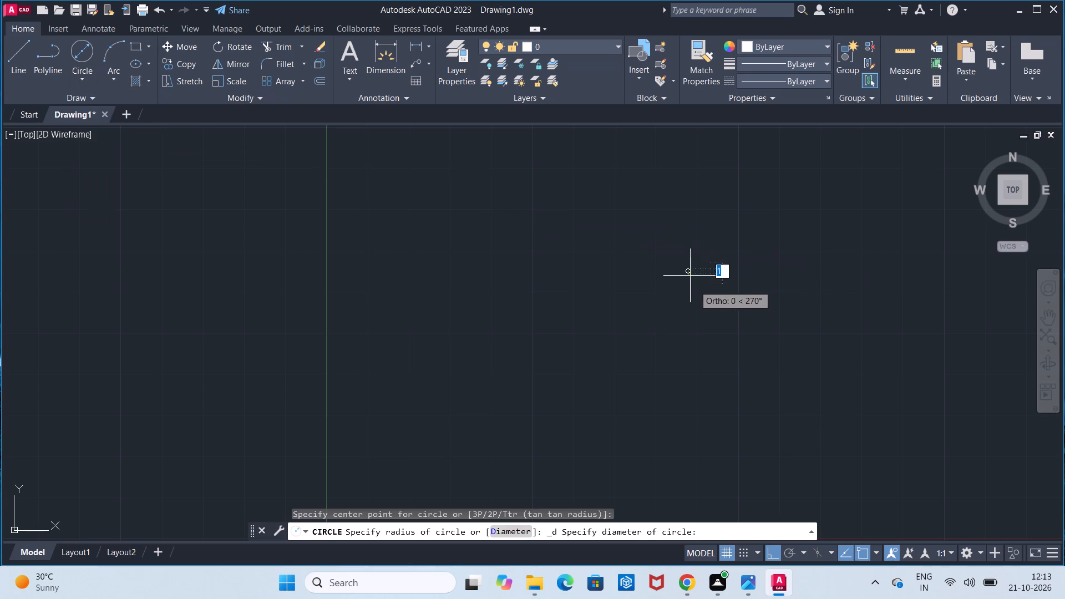
{"action": "type", "text": "32"}
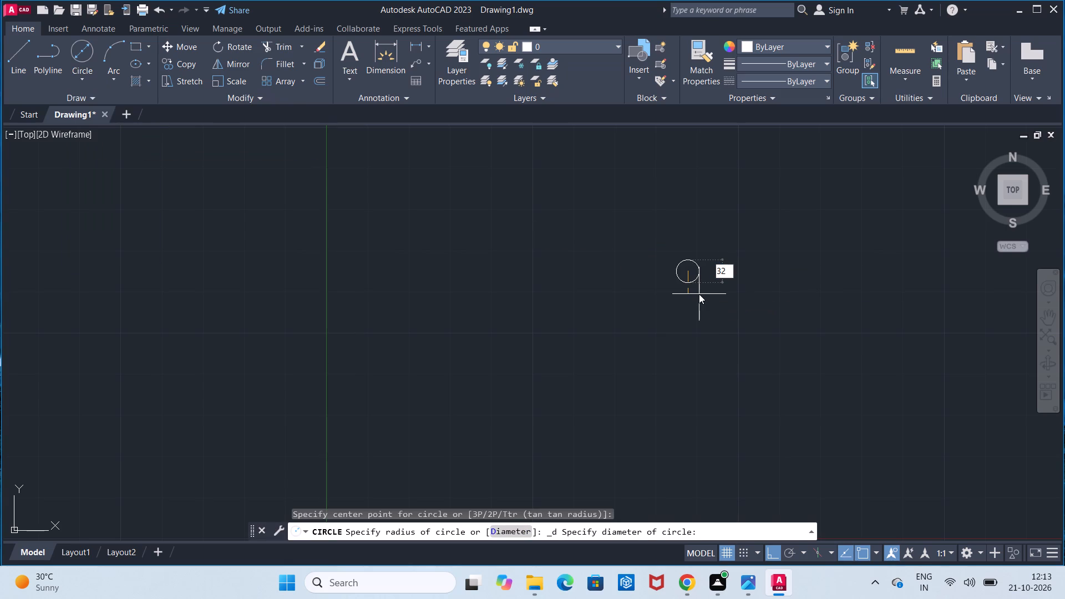
{"action": "key", "text": "Return"}
{"action": "key", "text": "Escape"}
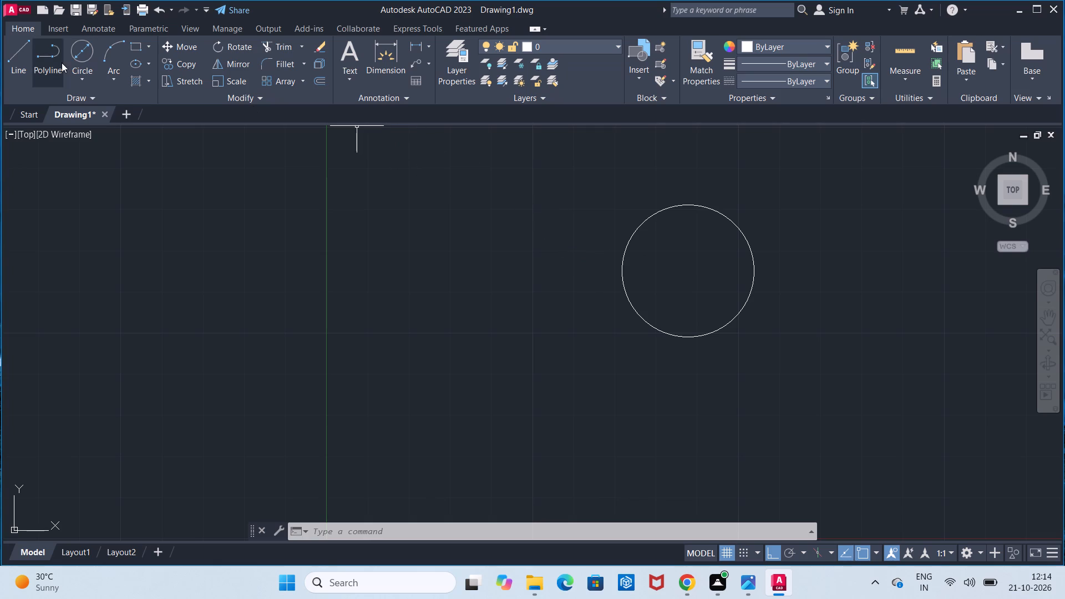
Load the CENTER2 linetype from acadiso.lin into the drawing and close the Linetype Manager.
{"action": "left_click", "coordinate": [743, 84]}
{"action": "left_click", "coordinate": [778, 153]}
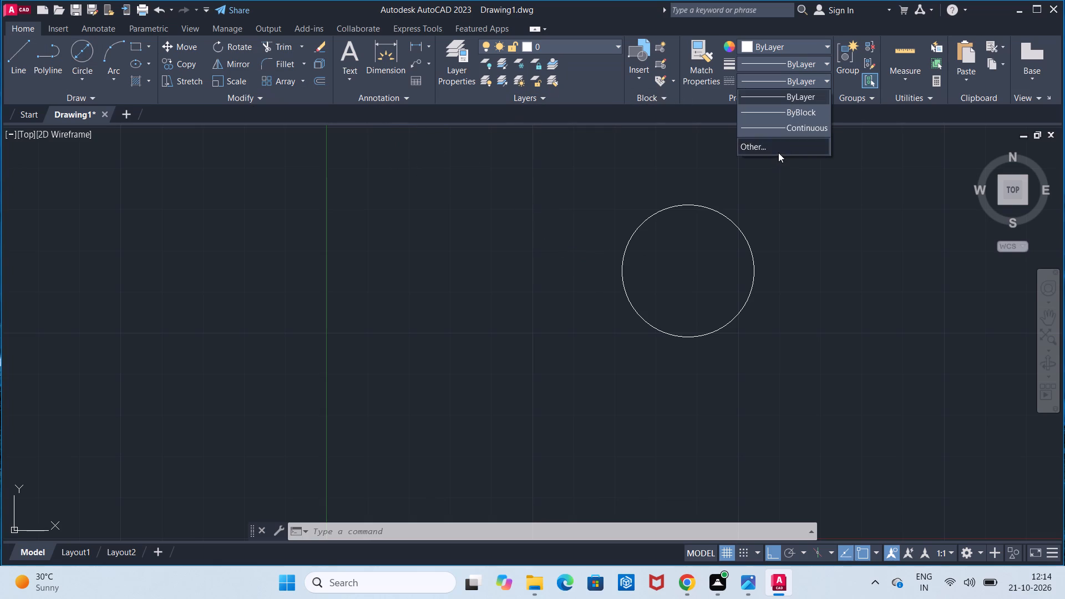
{"action": "left_click", "coordinate": [624, 174]}
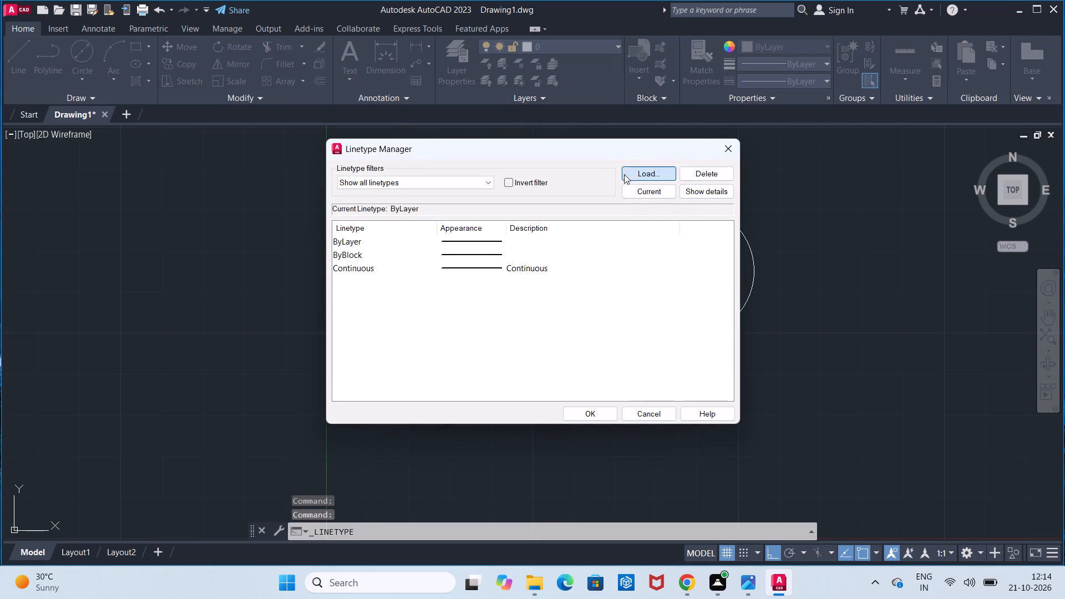
{"action": "scroll", "coordinate": [558, 269], "scroll_direction": "down", "scroll_amount": 2}
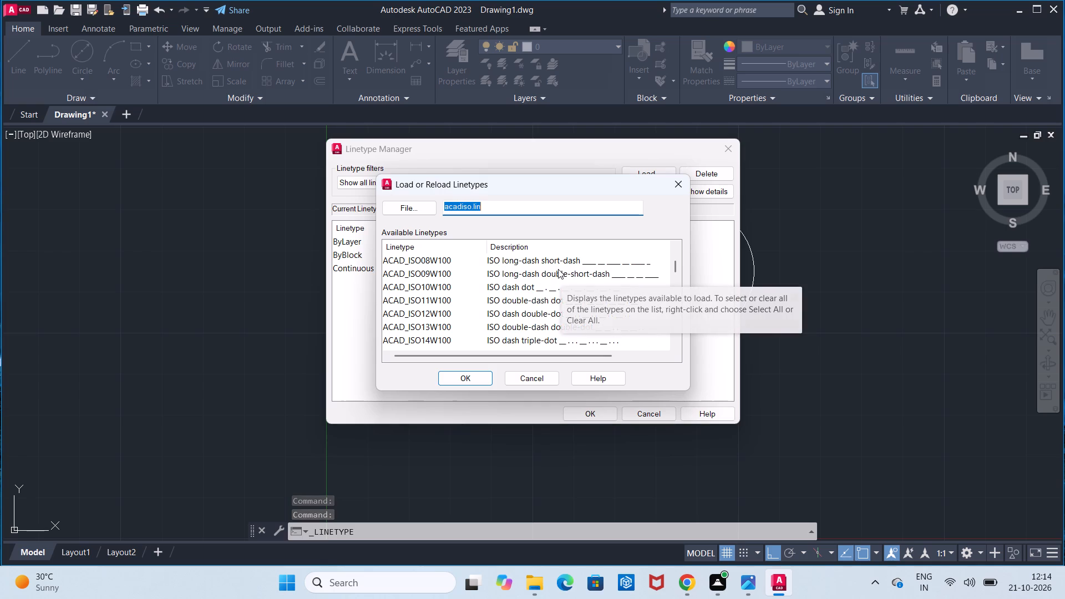
{"action": "scroll", "coordinate": [558, 269], "scroll_direction": "down", "scroll_amount": 3}
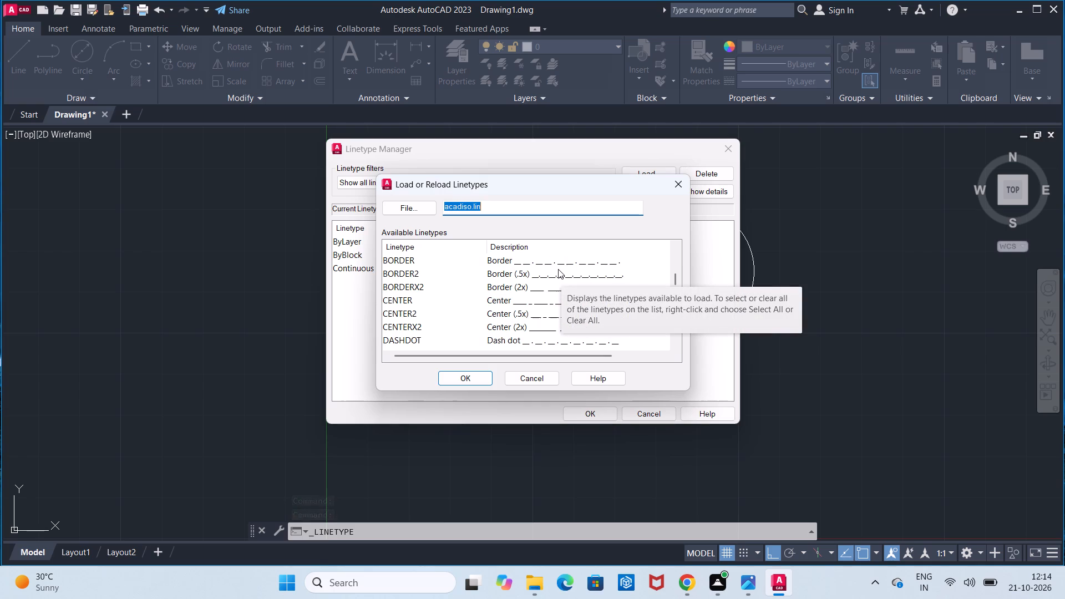
{"action": "left_click", "coordinate": [500, 313]}
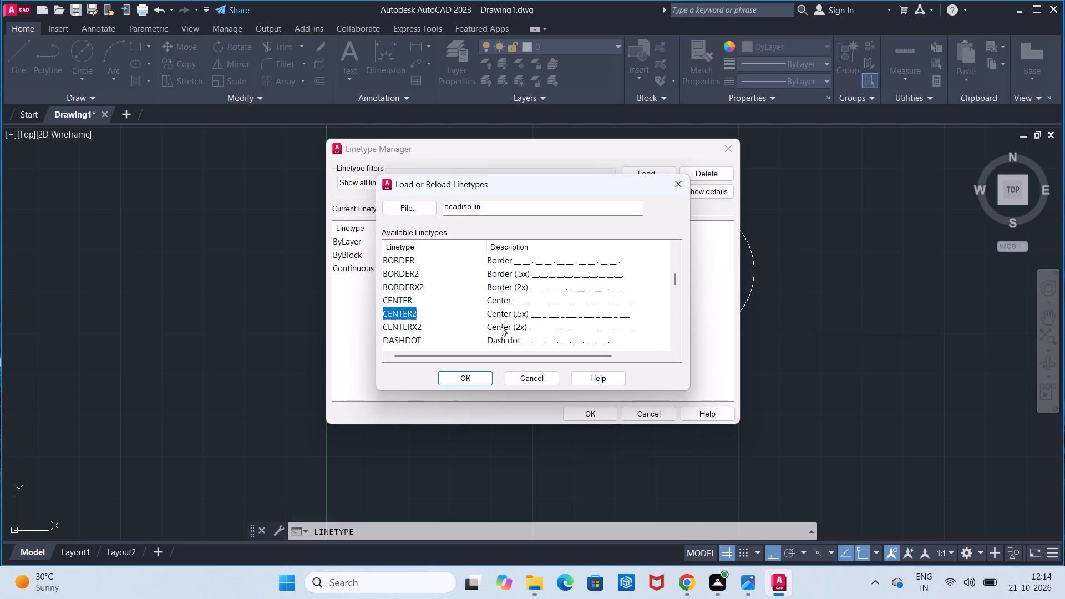
{"action": "left_click", "coordinate": [486, 384]}
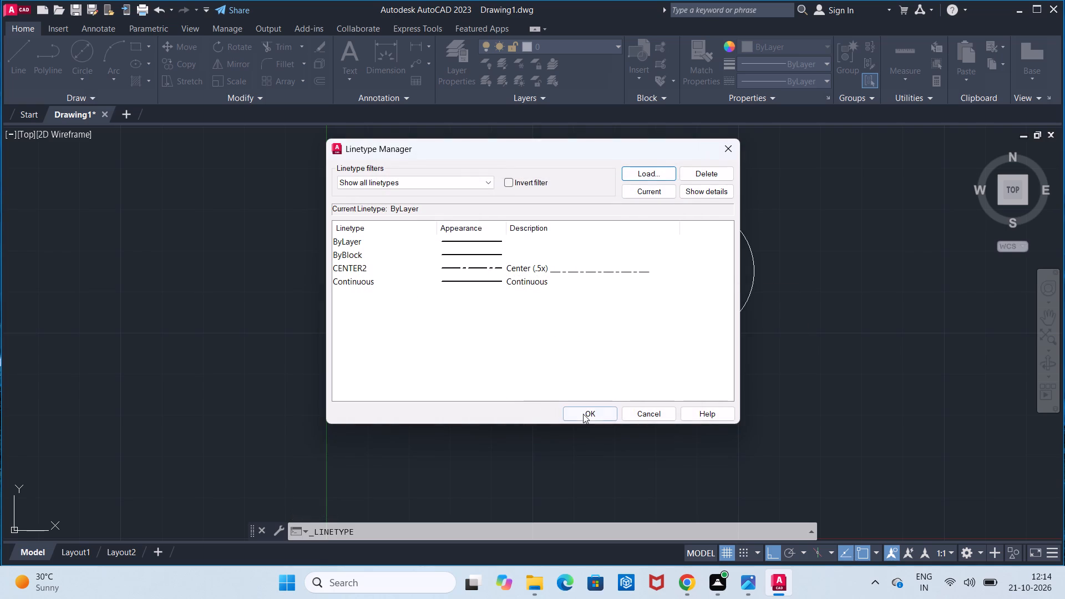
{"action": "left_click", "coordinate": [597, 419]}
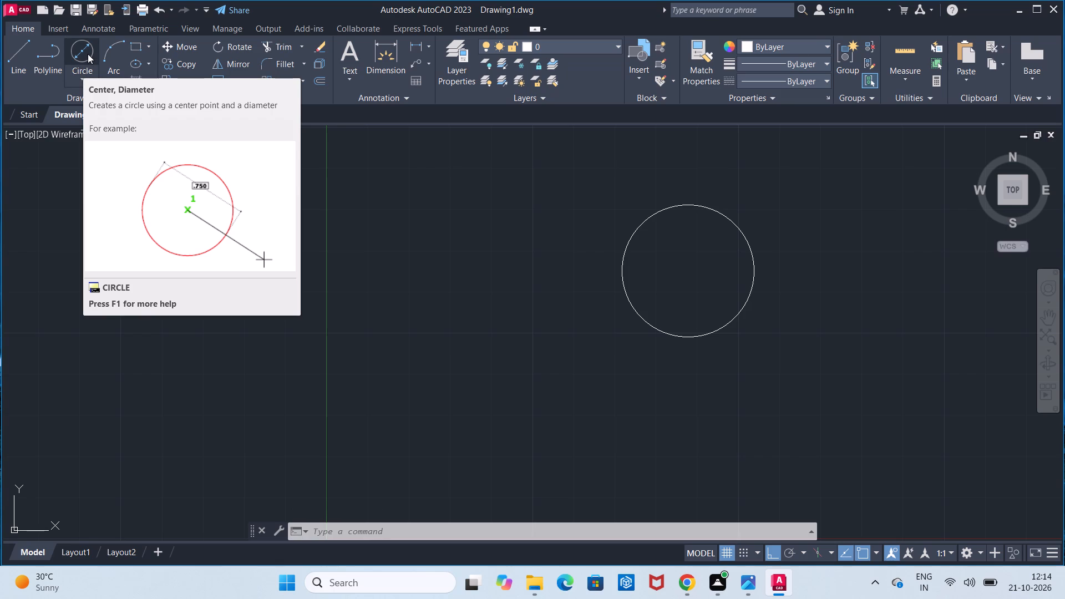
Draw a circle of radius 33 in the CENTER2 linetype, concentric with the existing circle, using the Center, Radius method.
{"action": "left_click", "coordinate": [86, 74]}
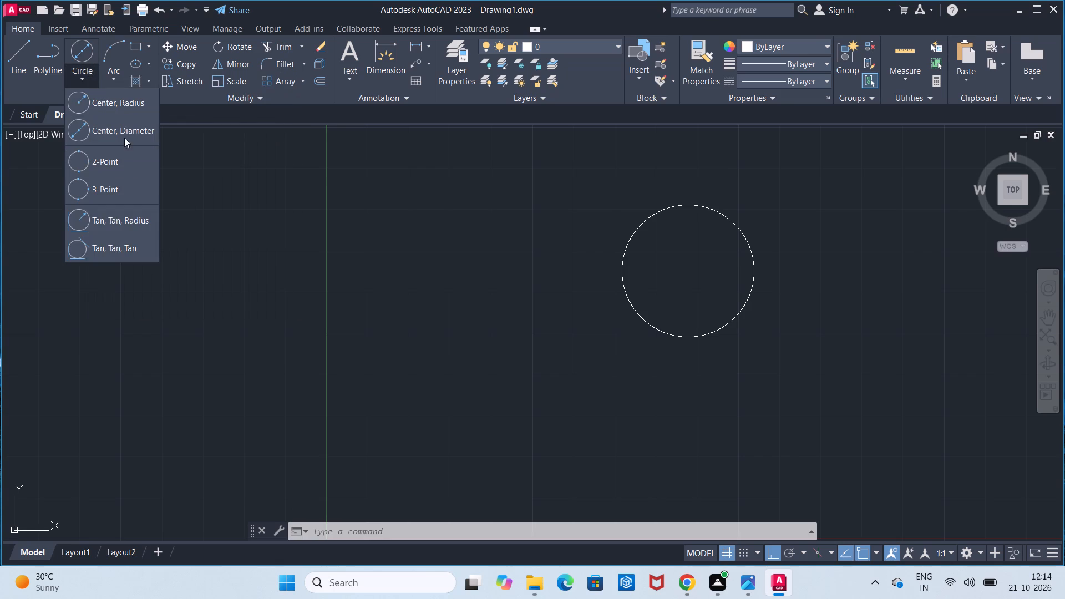
{"action": "left_click", "coordinate": [125, 111]}
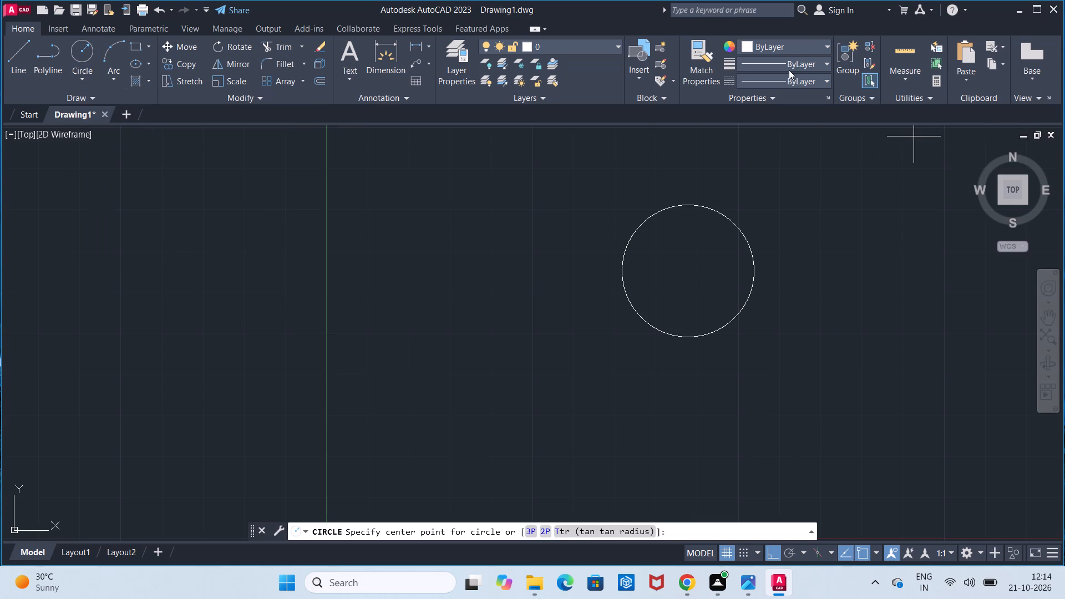
{"action": "left_click", "coordinate": [795, 78]}
{"action": "left_click", "coordinate": [797, 131]}
{"action": "left_click", "coordinate": [691, 273]}
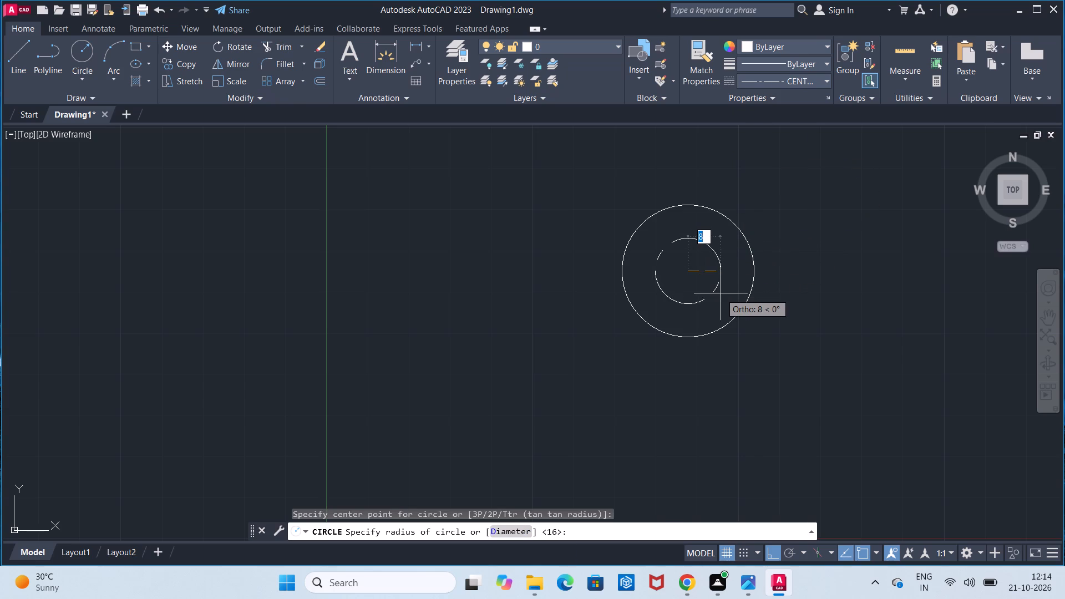
{"action": "type", "text": "33"}
{"action": "key", "text": "Return"}
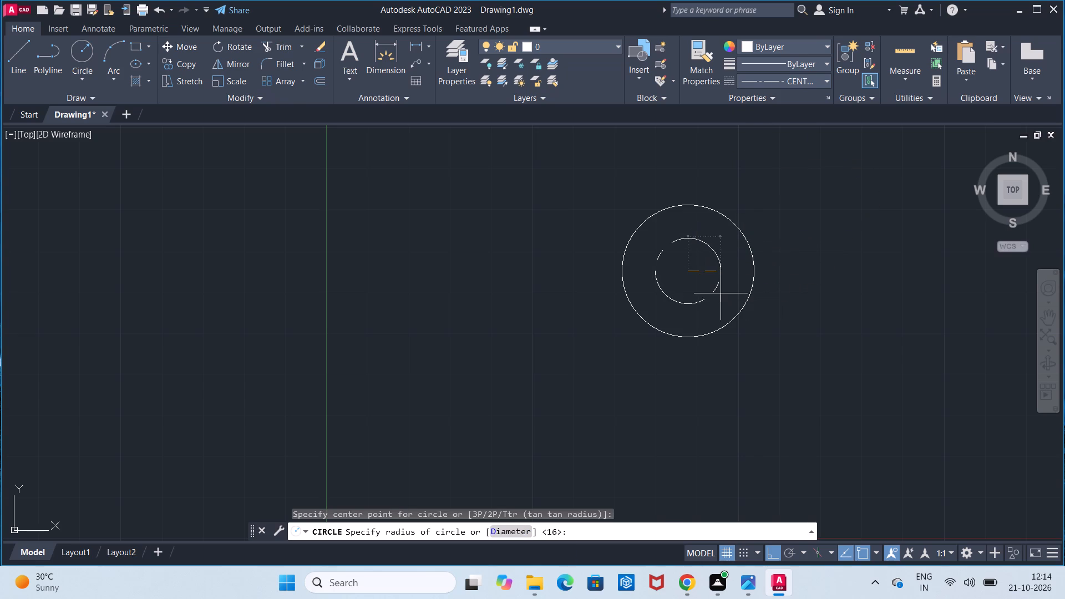
Set the current linetype back to ByLayer and draw a concentric circle of radius 45 around the same center.
{"action": "scroll", "coordinate": [721, 293], "scroll_direction": "down", "scroll_amount": 2}
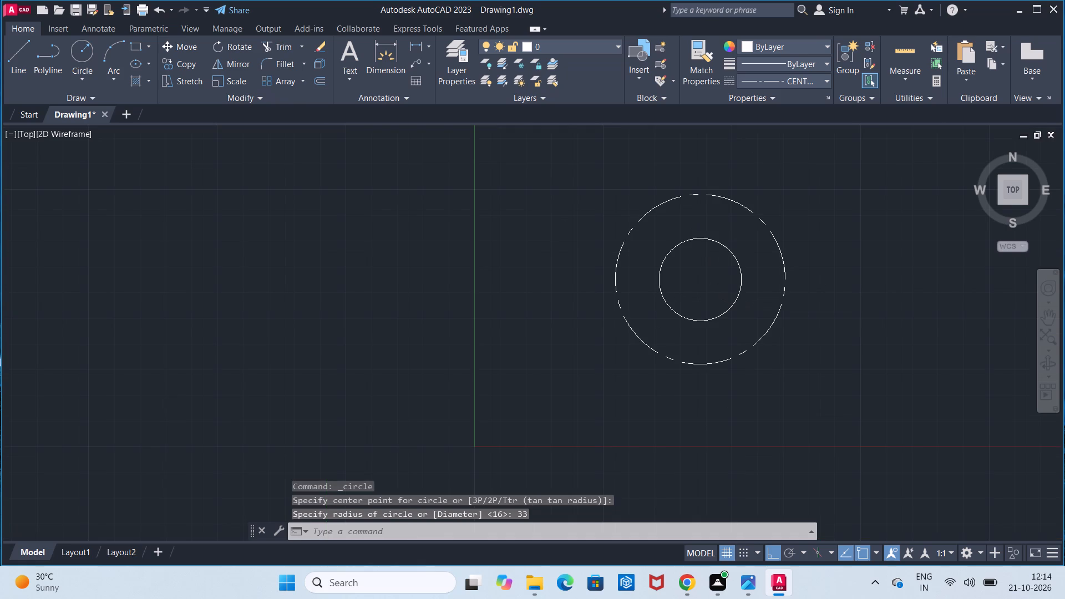
{"action": "left_click", "coordinate": [774, 85]}
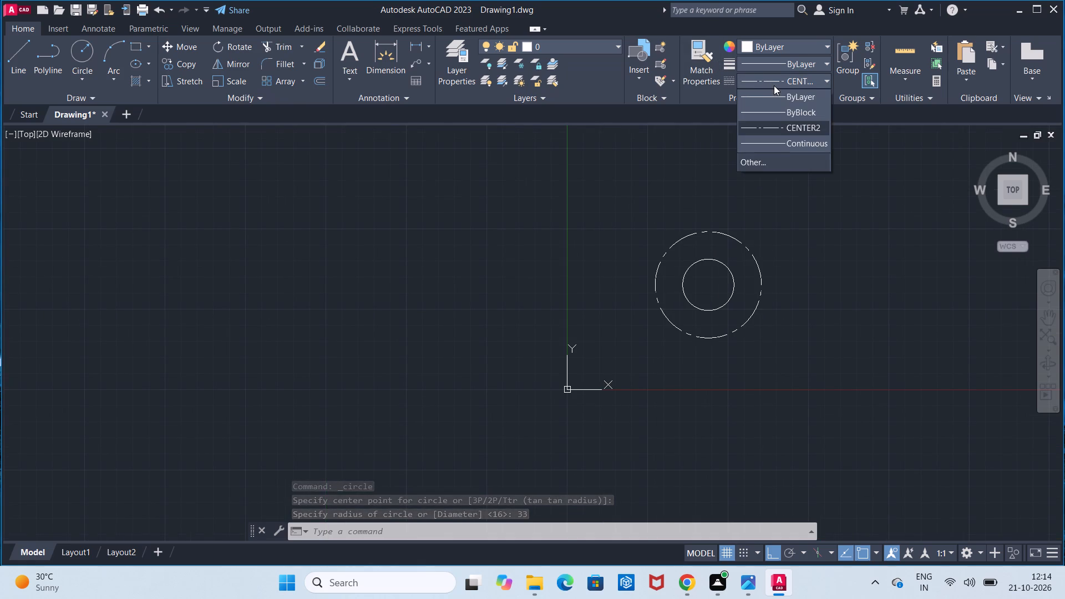
{"action": "left_click", "coordinate": [780, 99]}
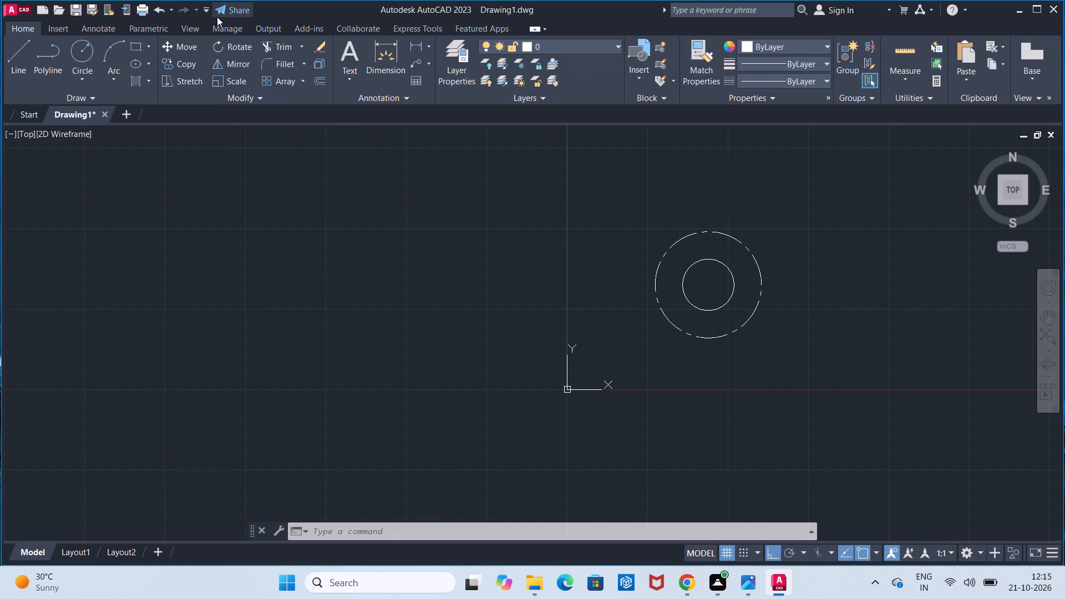
{"action": "left_click", "coordinate": [72, 52]}
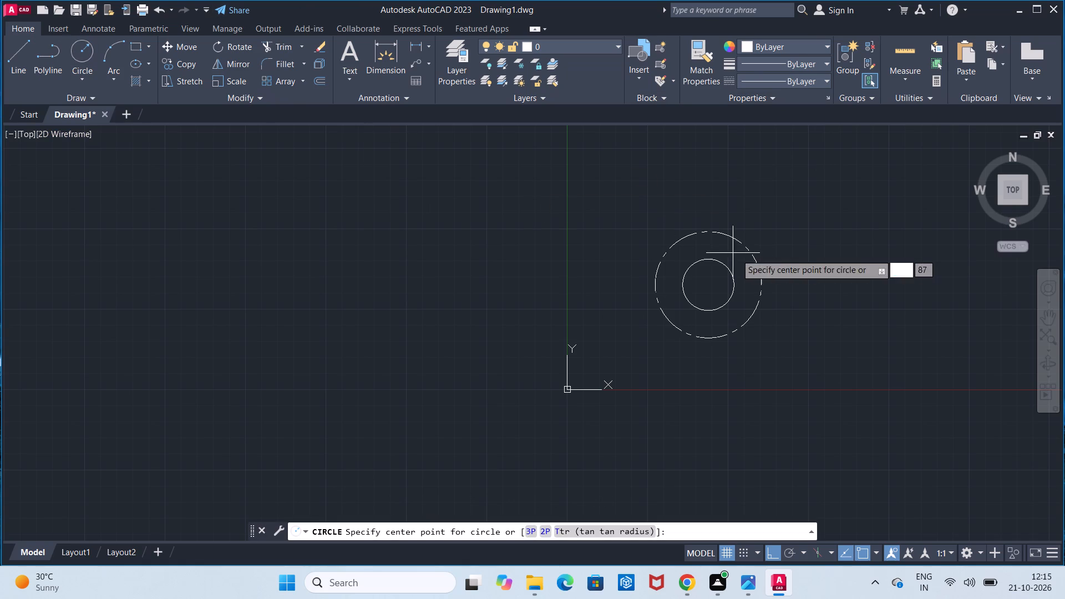
{"action": "left_click", "coordinate": [708, 289]}
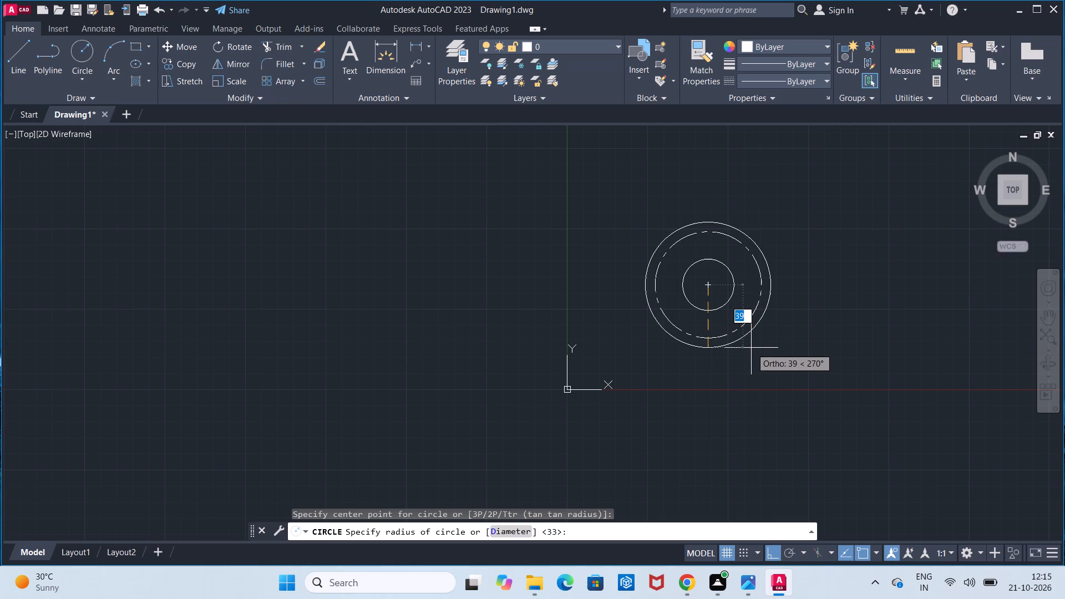
{"action": "type", "text": "45"}
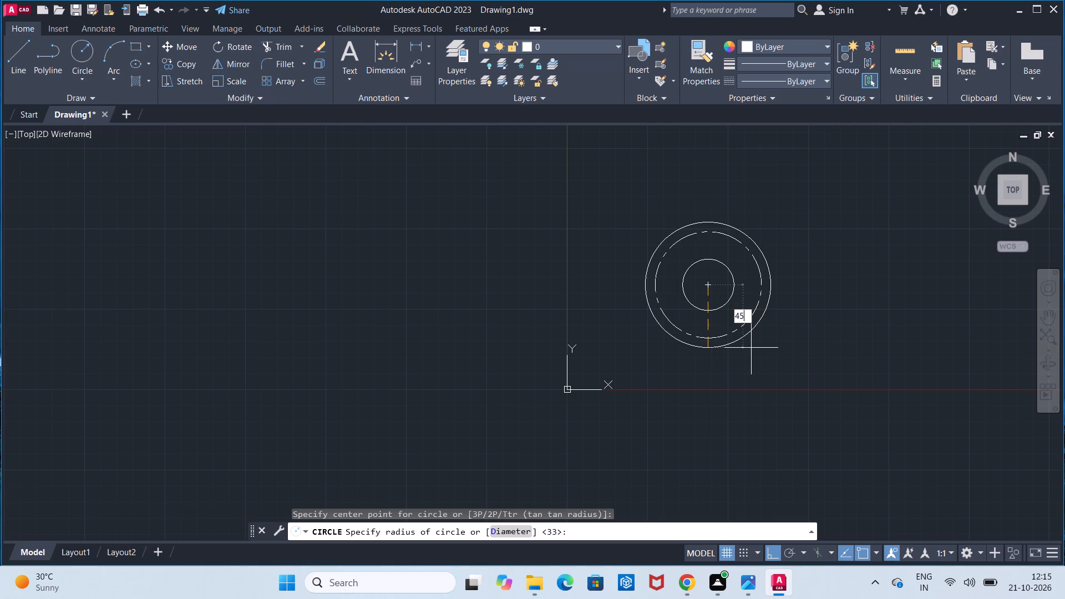
{"action": "key", "text": "Return"}
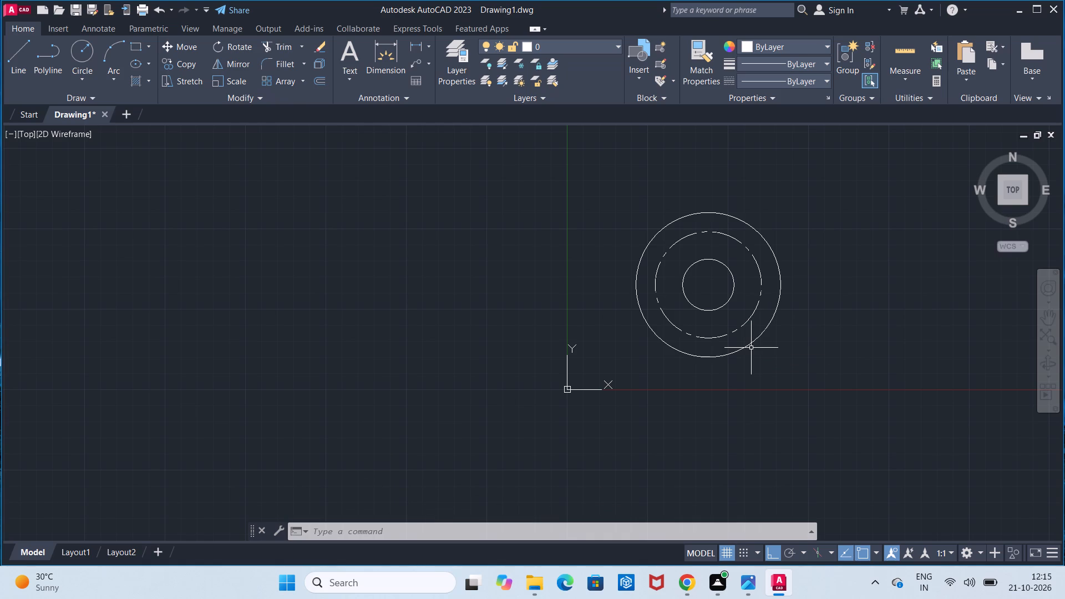
Move all three concentric circles straight up to a freely picked point, using their common center as the base point.
{"action": "middle_click_drag", "start_coordinate": [751, 348], "coordinate": [718, 283]}
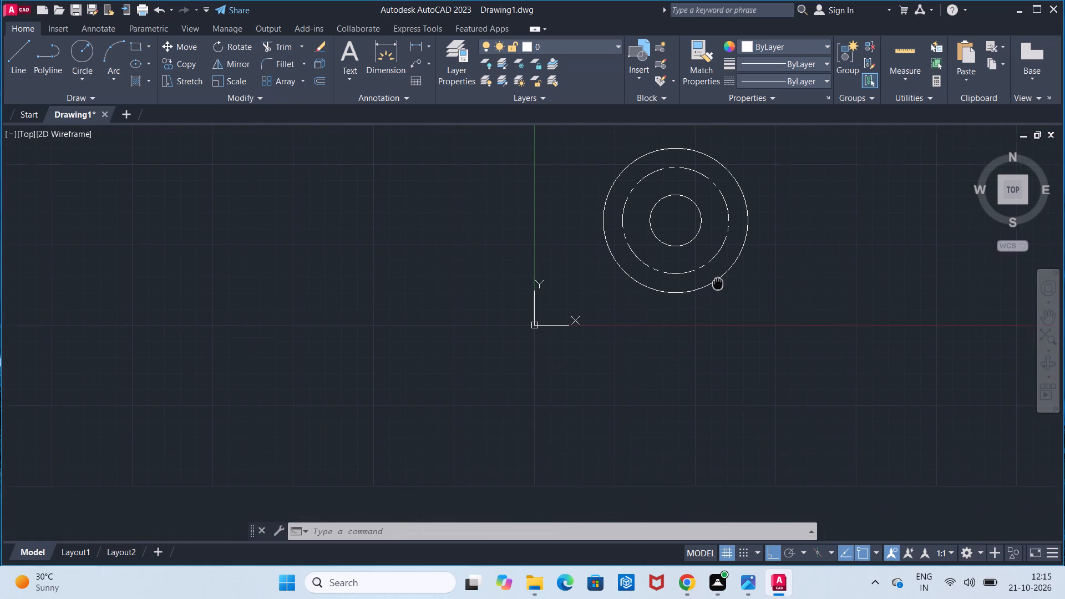
{"action": "middle_click_drag", "start_coordinate": [718, 283], "coordinate": [710, 354]}
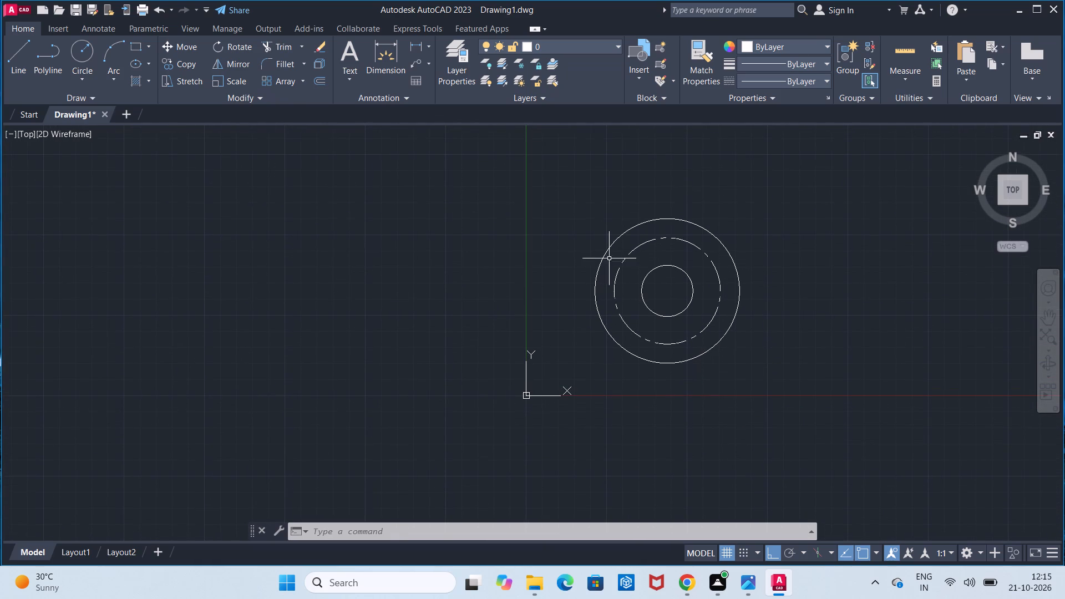
{"action": "left_click", "coordinate": [544, 180]}
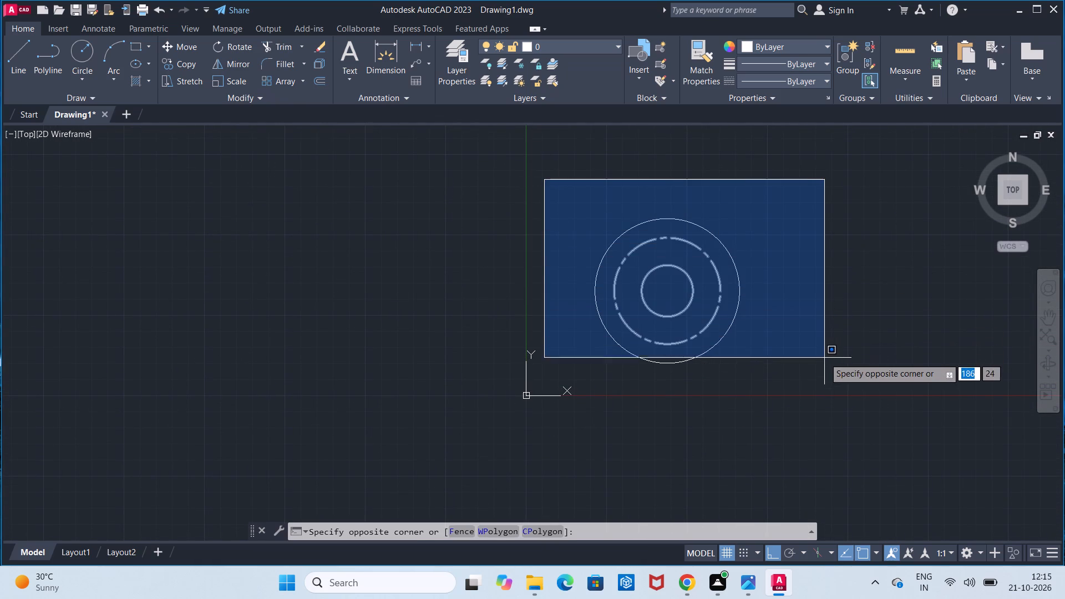
{"action": "left_click", "coordinate": [821, 370]}
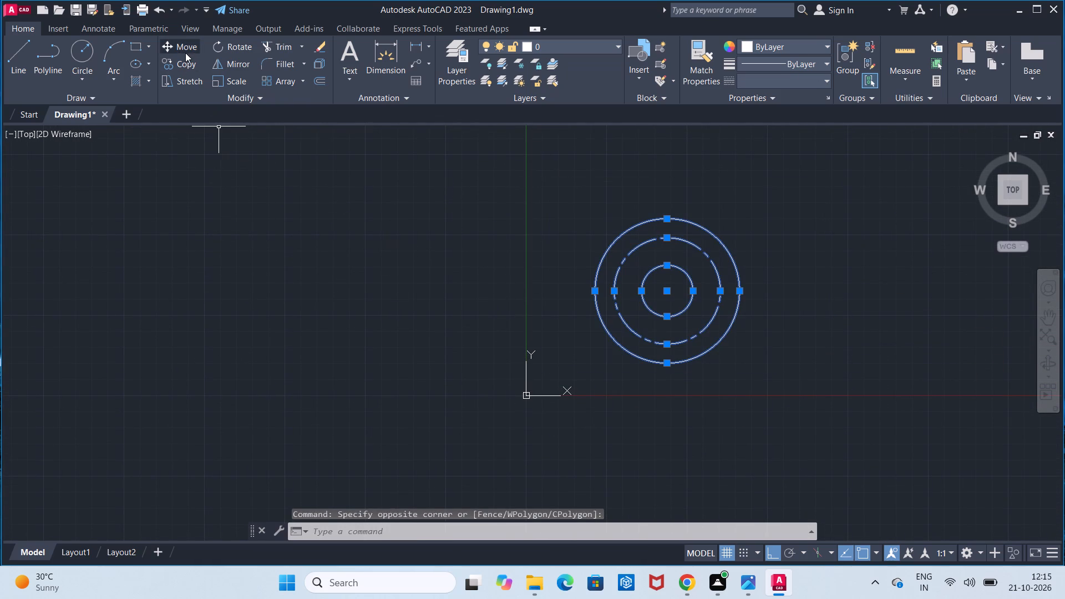
{"action": "left_click", "coordinate": [185, 53]}
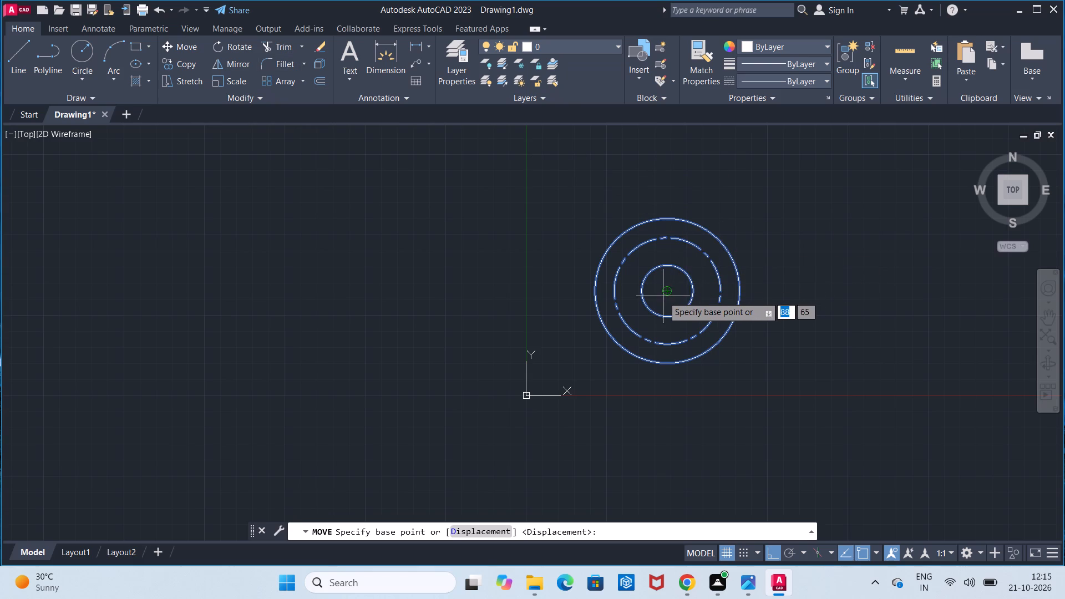
{"action": "left_click", "coordinate": [668, 292]}
{"action": "left_click", "coordinate": [670, 192]}
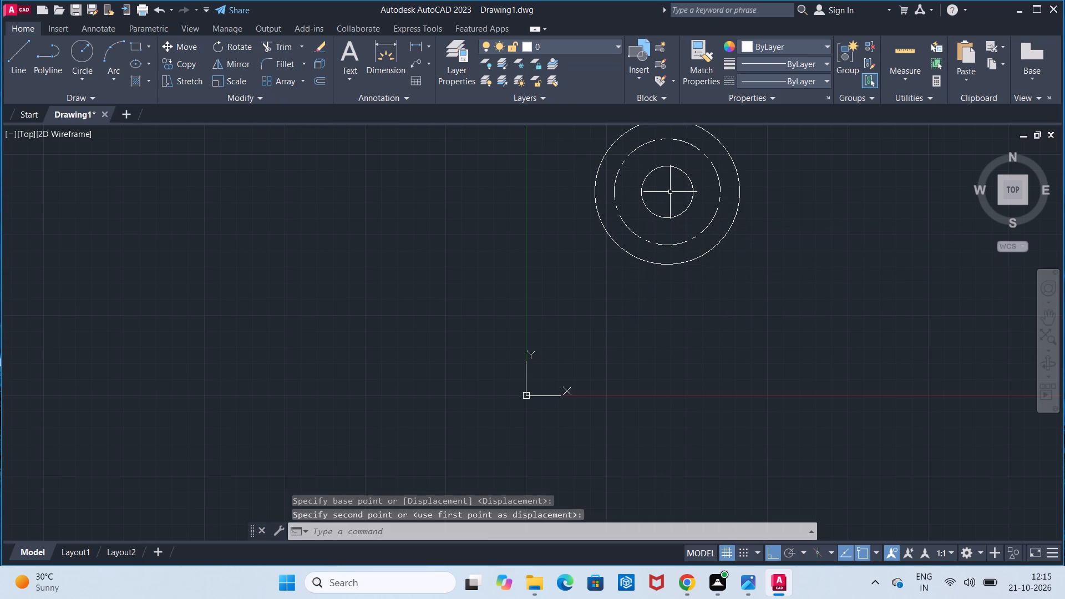
{"action": "middle_click_drag", "start_coordinate": [670, 192], "coordinate": [689, 323]}
{"action": "key", "text": "Escape"}
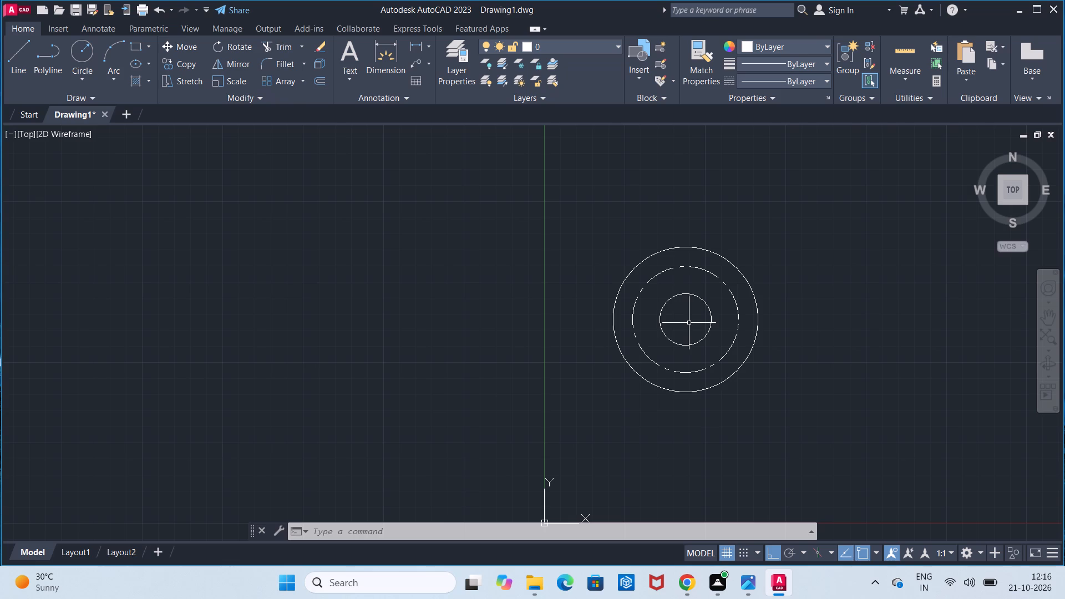
Set the current linetype to CENTER2 and draw a 55 mm vertical centerline upward from the circles' common center.
{"action": "middle_click_drag", "start_coordinate": [694, 306], "coordinate": [694, 316]}
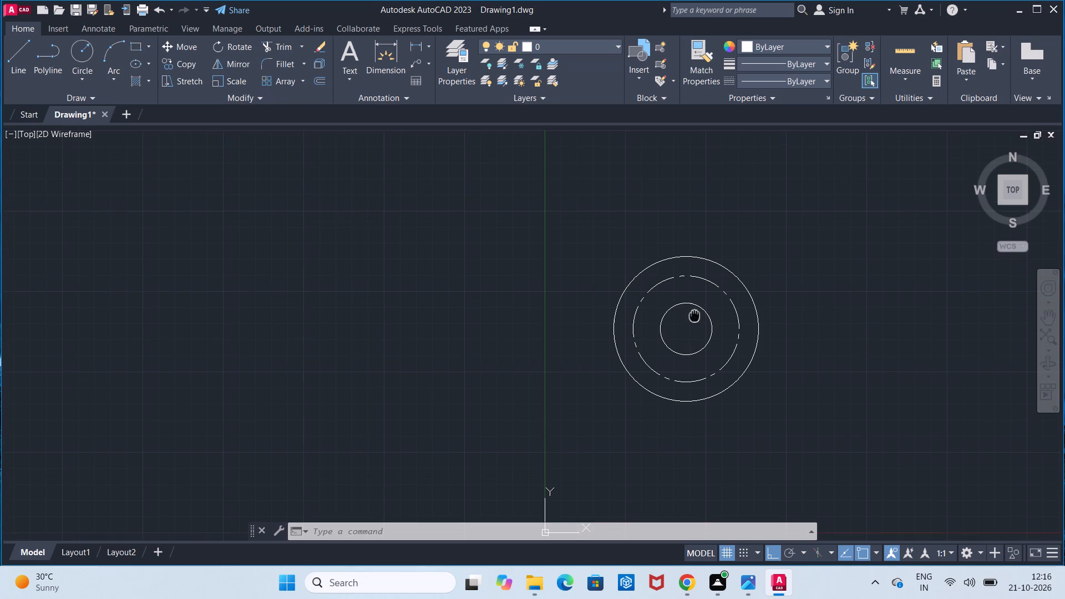
{"action": "middle_click_drag", "start_coordinate": [694, 316], "coordinate": [694, 316]}
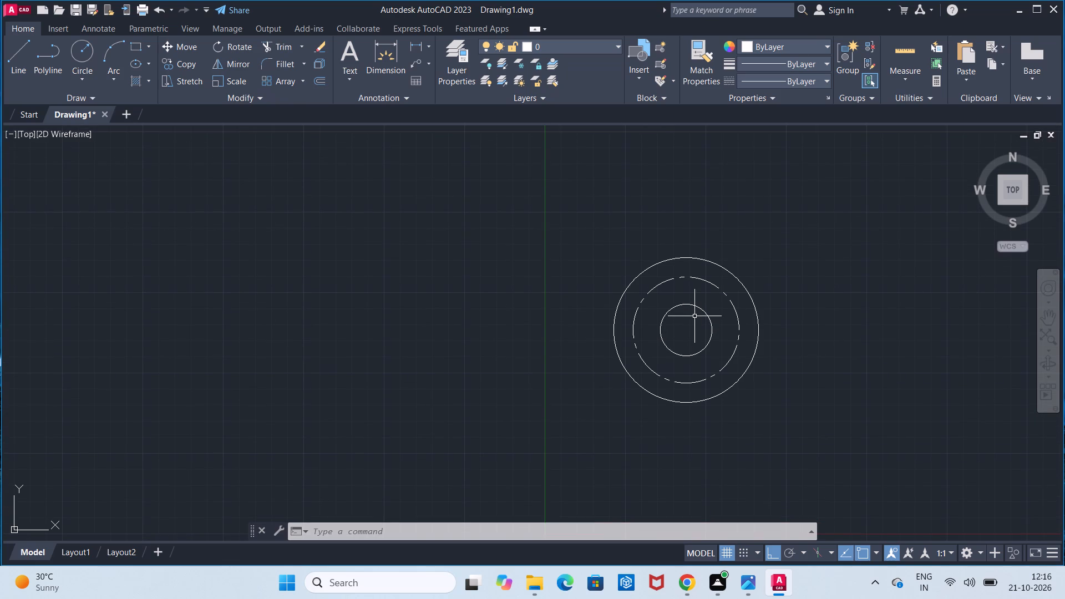
{"action": "scroll", "coordinate": [694, 316], "scroll_direction": "up", "scroll_amount": 1}
{"action": "middle_click_drag", "start_coordinate": [694, 316], "coordinate": [692, 351]}
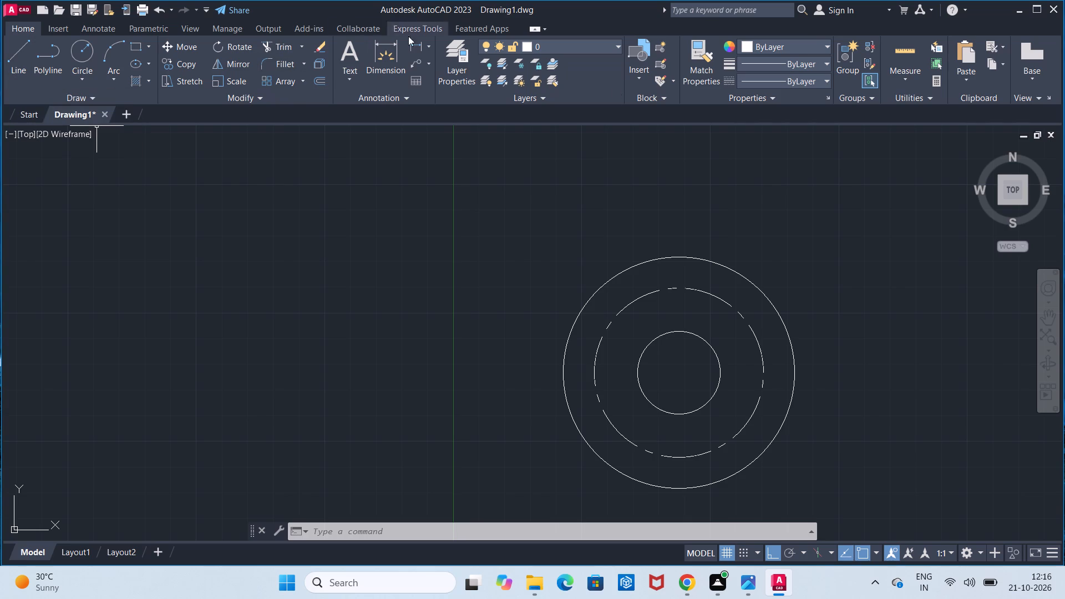
{"action": "left_click", "coordinate": [754, 85]}
{"action": "left_click", "coordinate": [777, 134]}
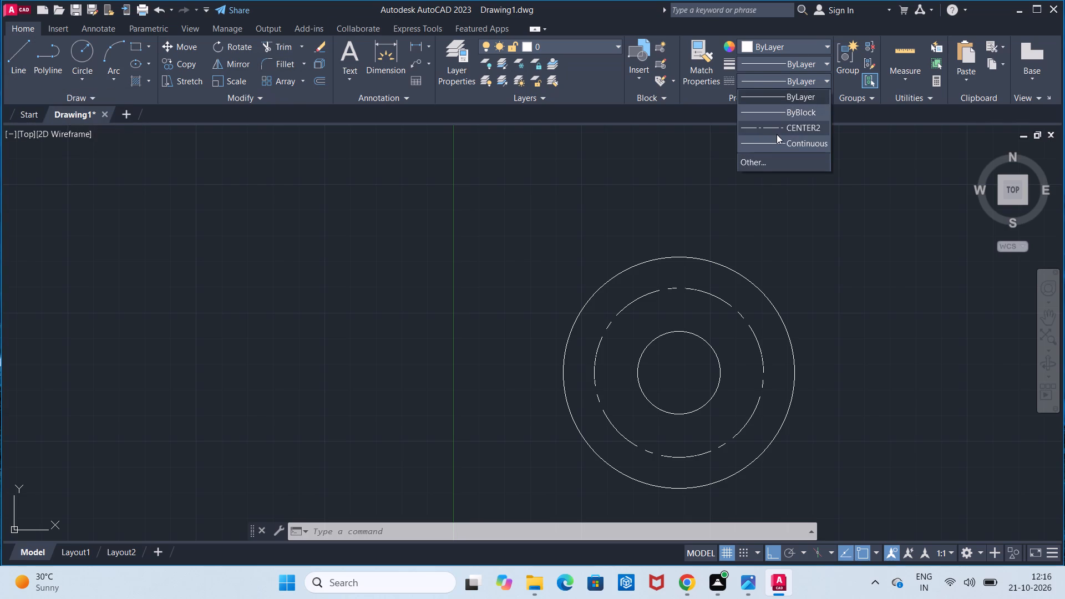
{"action": "left_click", "coordinate": [22, 83]}
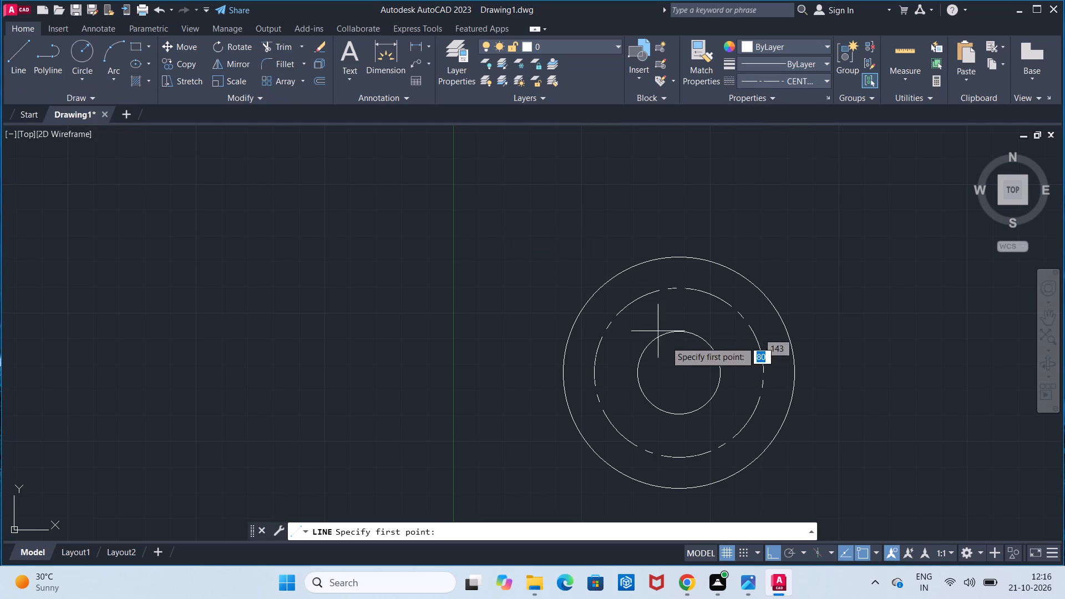
{"action": "left_click", "coordinate": [679, 372]}
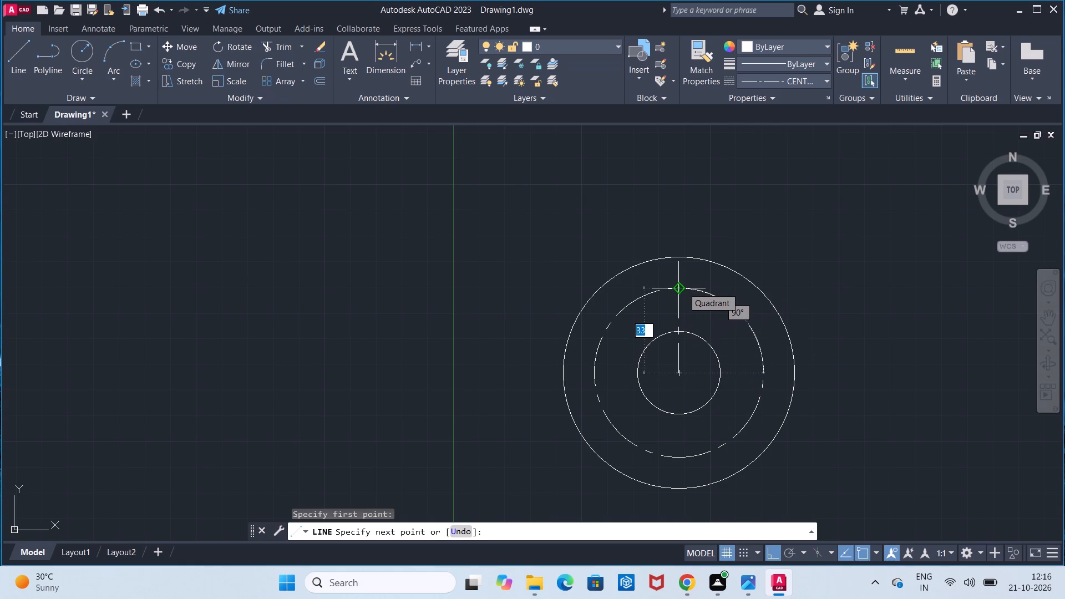
{"action": "type", "text": "55"}
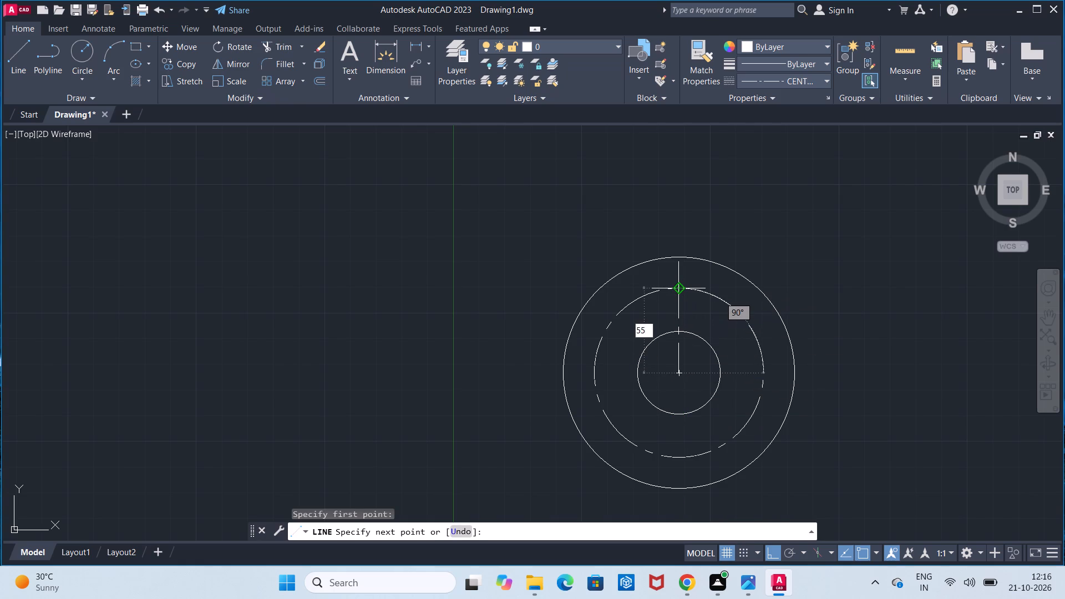
{"action": "key", "text": "Return"}
{"action": "key", "text": "Escape"}
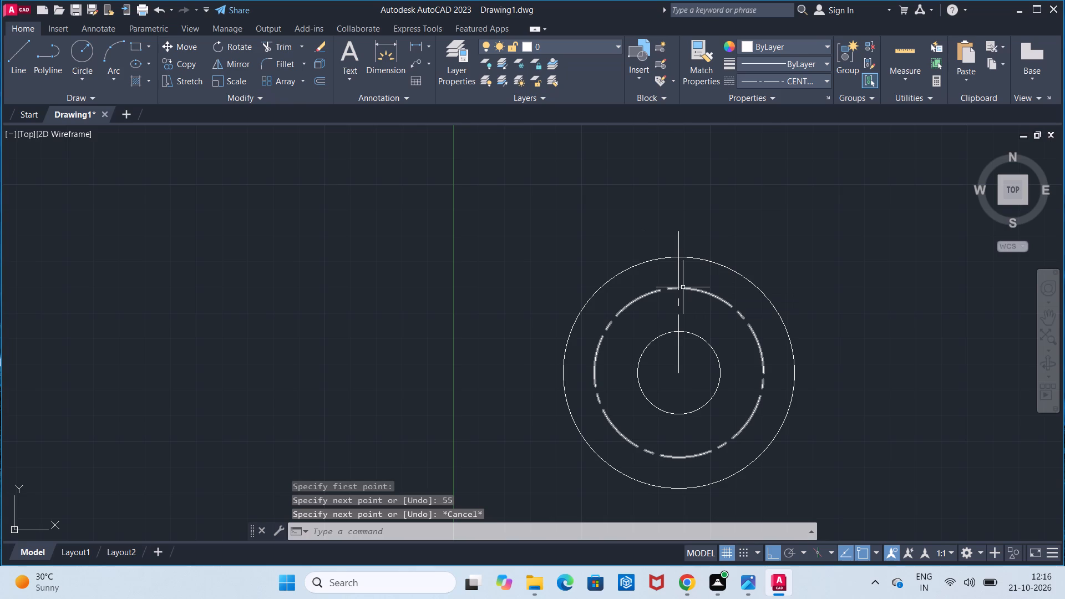
Set the current linetype back to ByLayer and draw a circle of radius 5 centered on the vertical centerline's upper endpoint.
{"action": "left_click", "coordinate": [763, 81]}
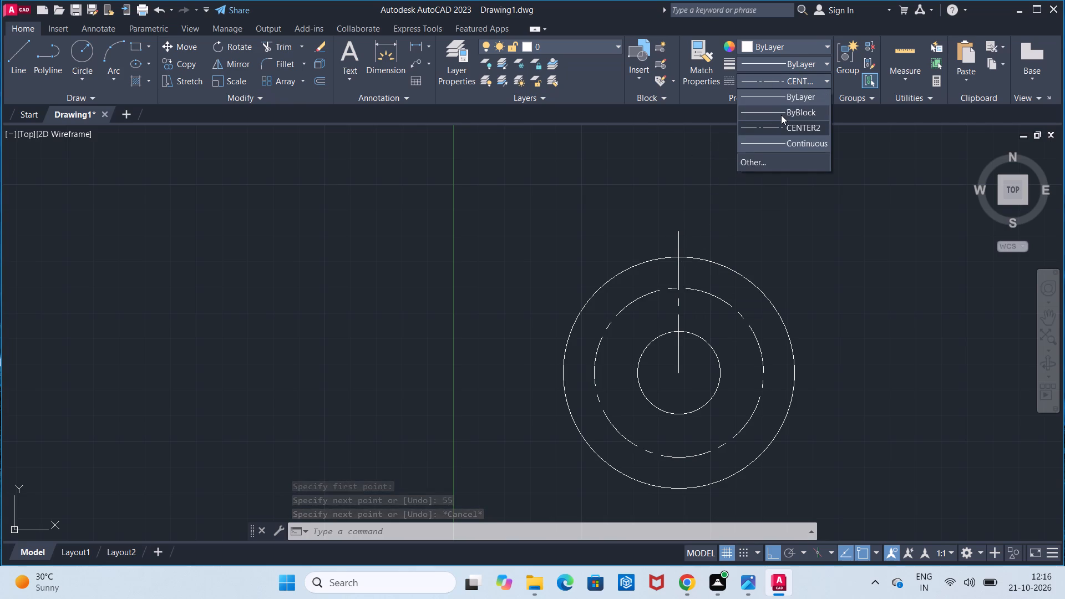
{"action": "left_click", "coordinate": [783, 98]}
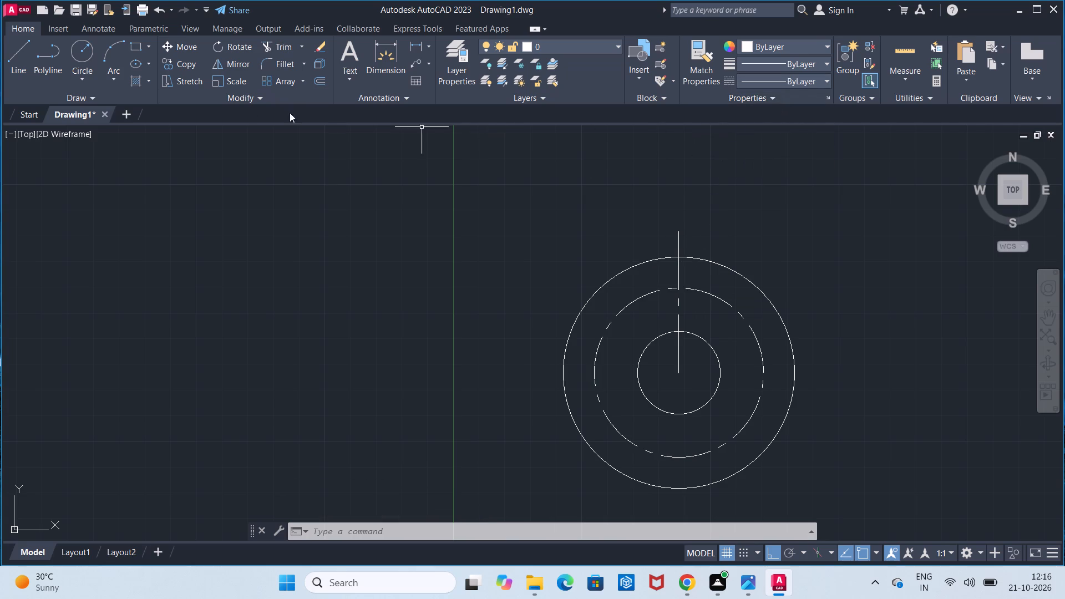
{"action": "left_click", "coordinate": [83, 59]}
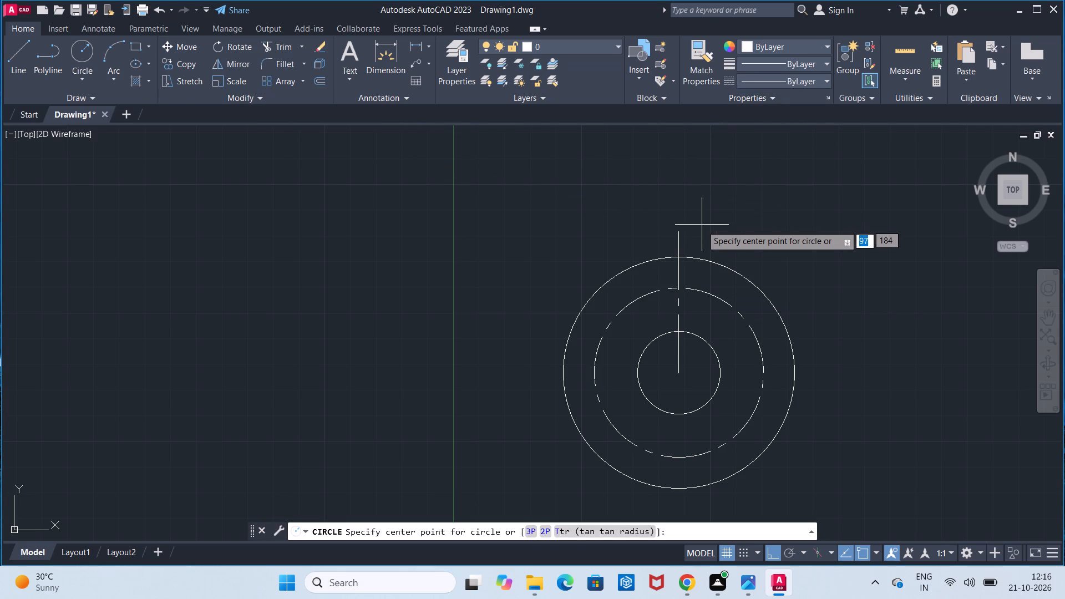
{"action": "left_click", "coordinate": [682, 231]}
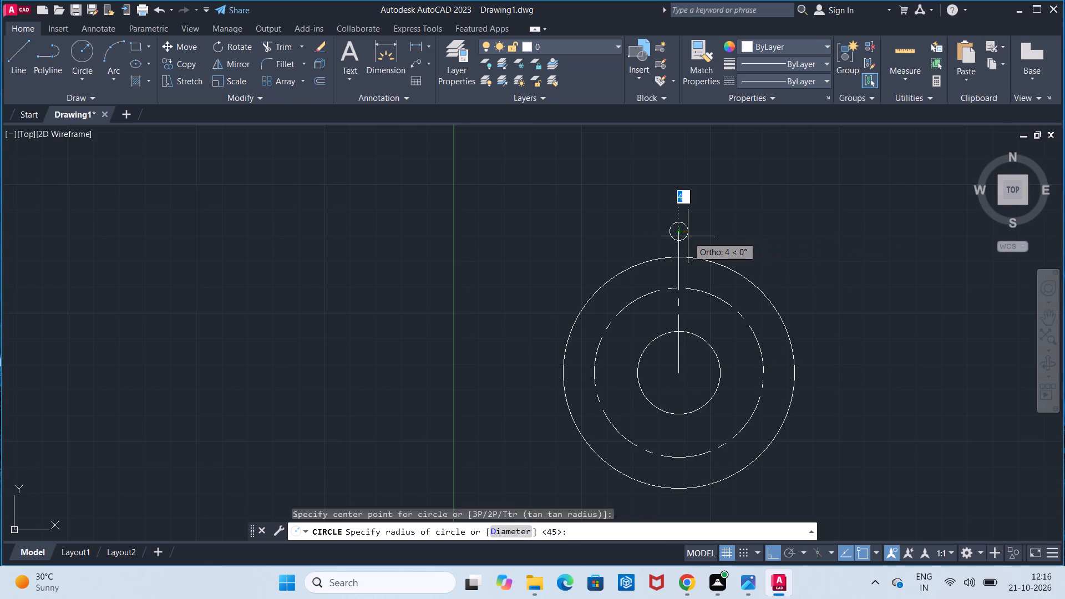
{"action": "key", "text": "5"}
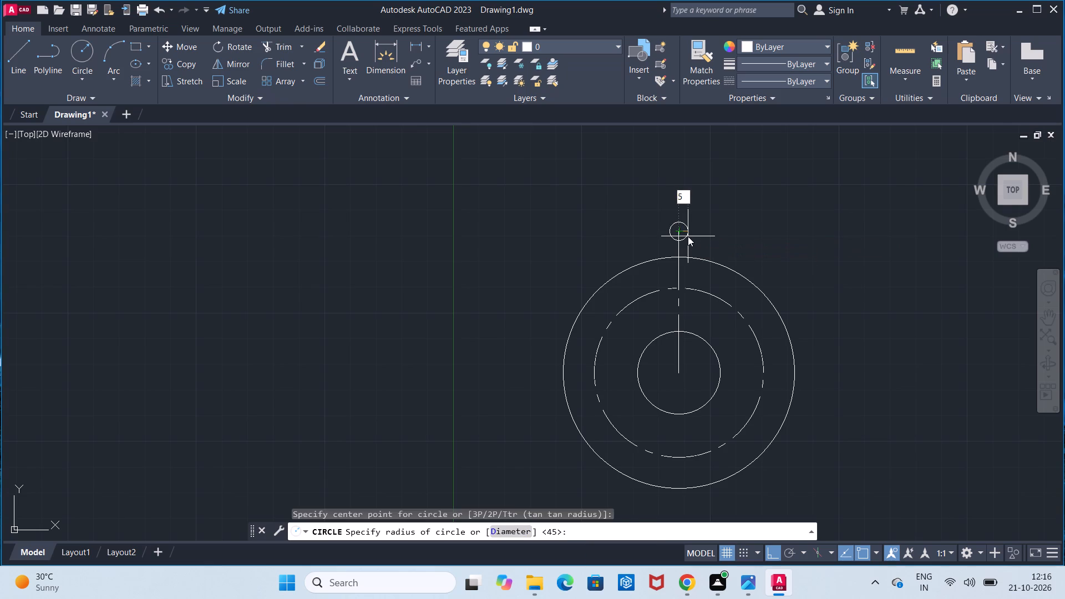
{"action": "key", "text": "Return"}
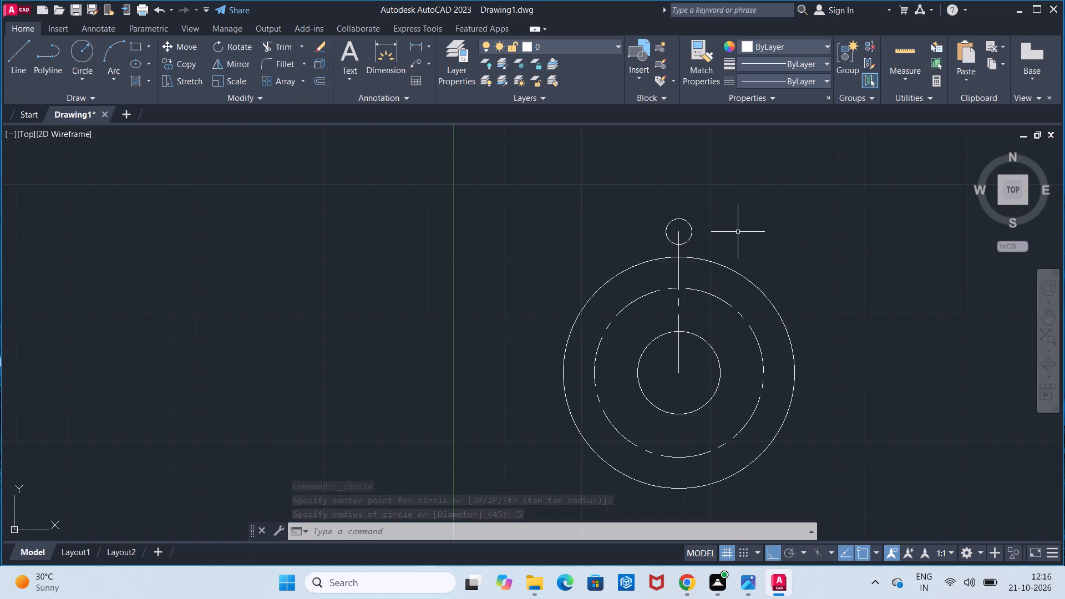
Draw a circle of radius 13 concentric with the small radius 5 circle at the centerline's upper end.
{"action": "middle_click_drag", "start_coordinate": [738, 232], "coordinate": [743, 285]}
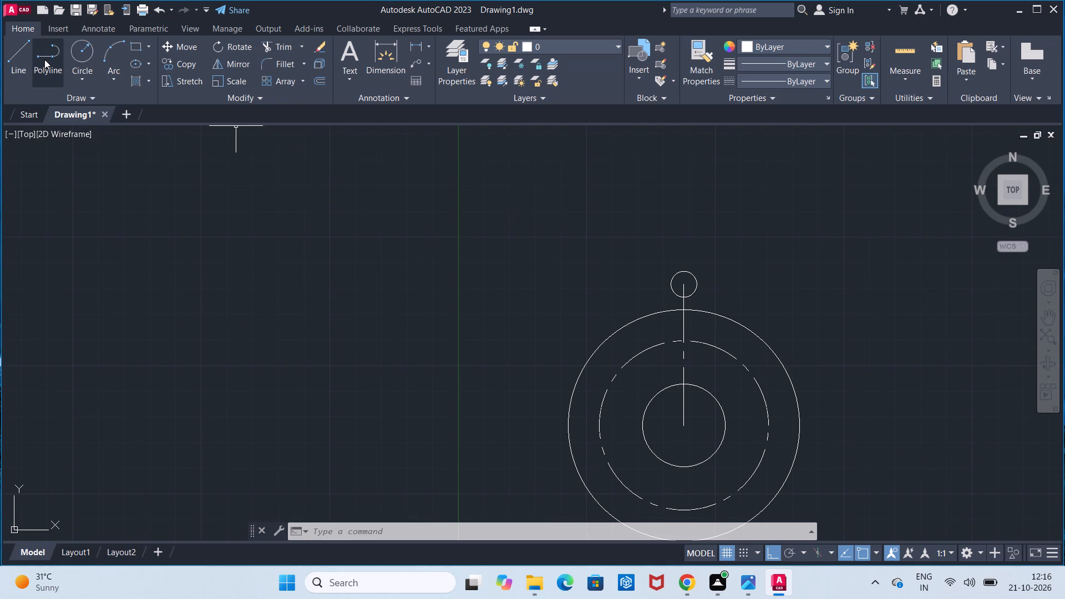
{"action": "left_click", "coordinate": [79, 53]}
{"action": "scroll", "coordinate": [577, 261], "scroll_direction": "down", "scroll_amount": 1}
{"action": "middle_click_drag", "start_coordinate": [577, 261], "coordinate": [564, 261]}
{"action": "middle_click_drag", "start_coordinate": [555, 259], "coordinate": [549, 257]}
{"action": "middle_click", "coordinate": [543, 256]}
{"action": "scroll", "coordinate": [597, 268], "scroll_direction": "up", "scroll_amount": 1}
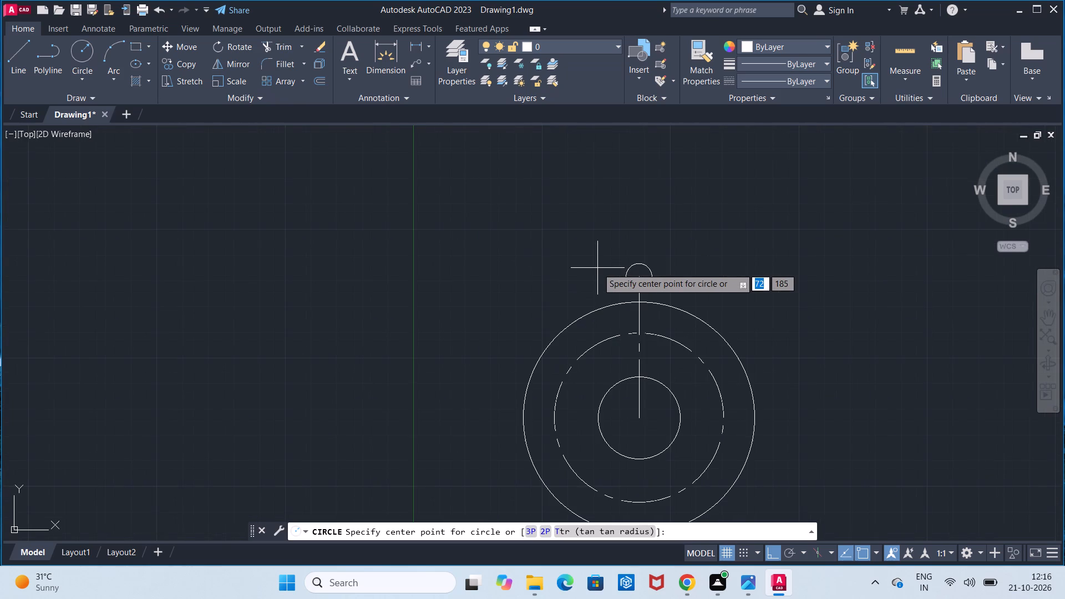
{"action": "left_click", "coordinate": [641, 276]}
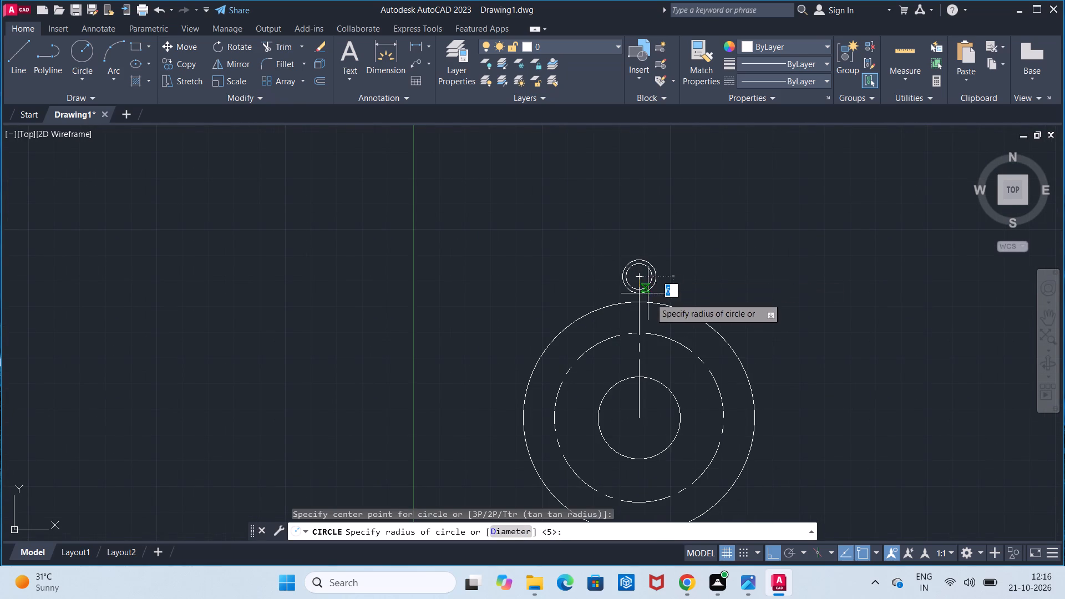
{"action": "type", "text": "13"}
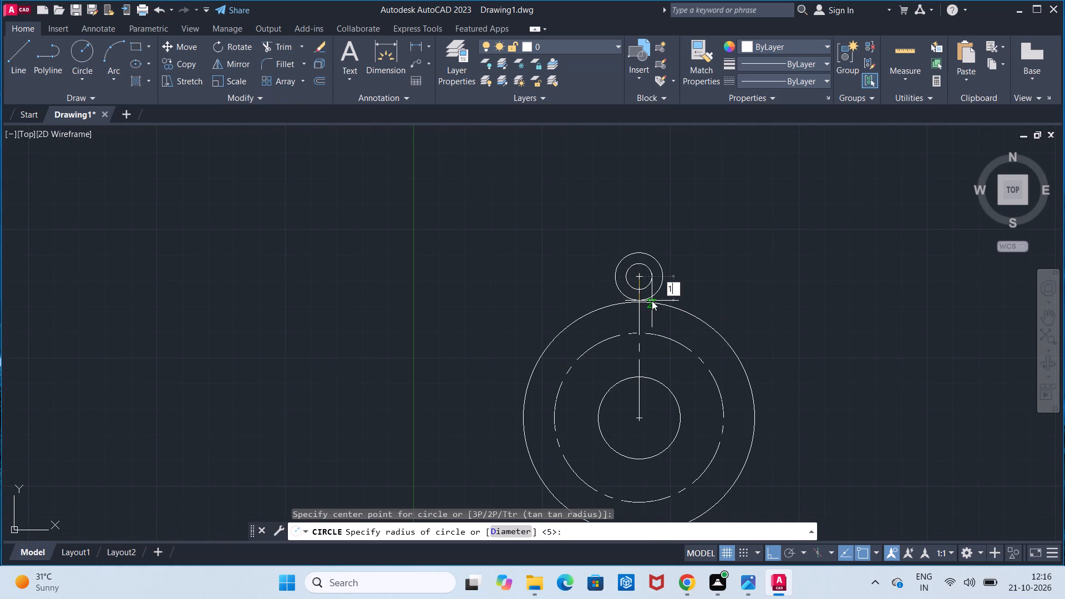
{"action": "key", "text": "Return"}
{"action": "key", "text": "Return"}
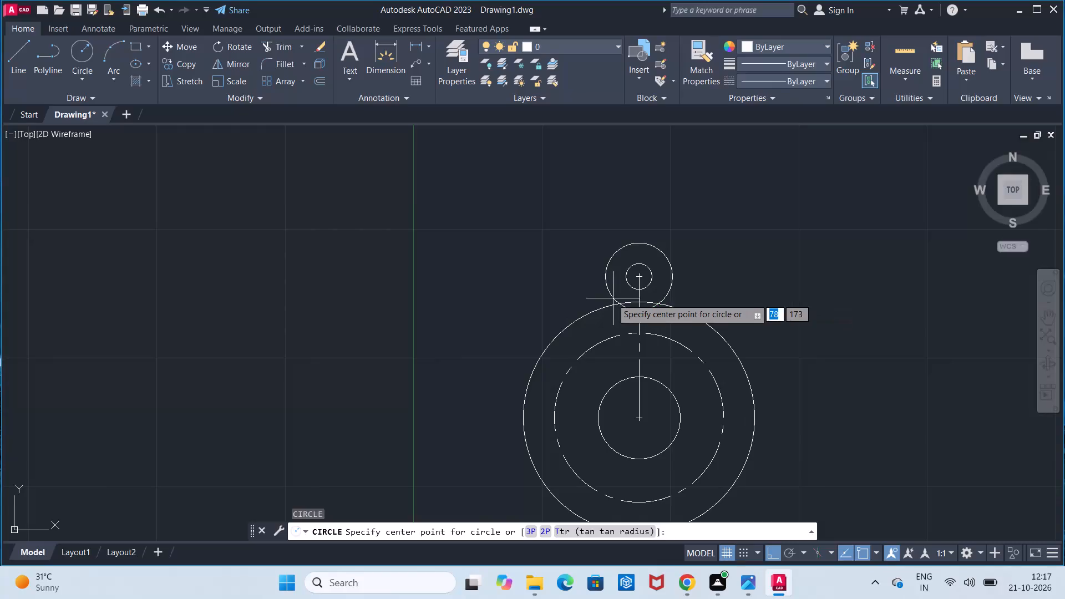
{"action": "key", "text": "Escape"}
Draw a line on the left side, tangent to both the radius 13 circle and the large radius 45 circle.
{"action": "scroll", "coordinate": [607, 297], "scroll_direction": "up", "scroll_amount": 1}
{"action": "scroll", "coordinate": [607, 297], "scroll_direction": "down", "scroll_amount": 1}
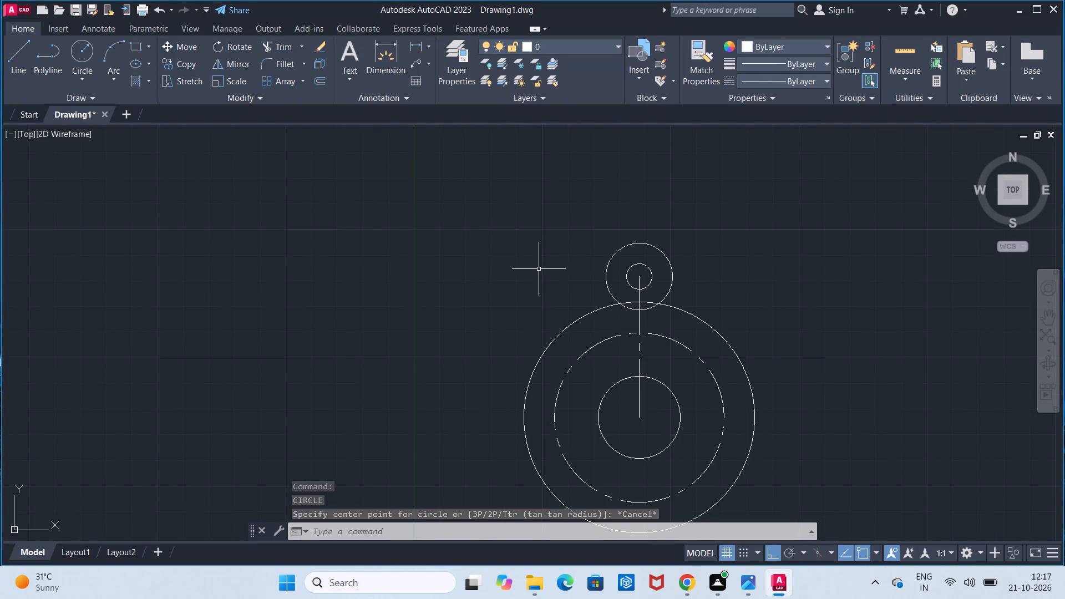
{"action": "key", "text": "l"}
{"action": "key", "text": "Return"}
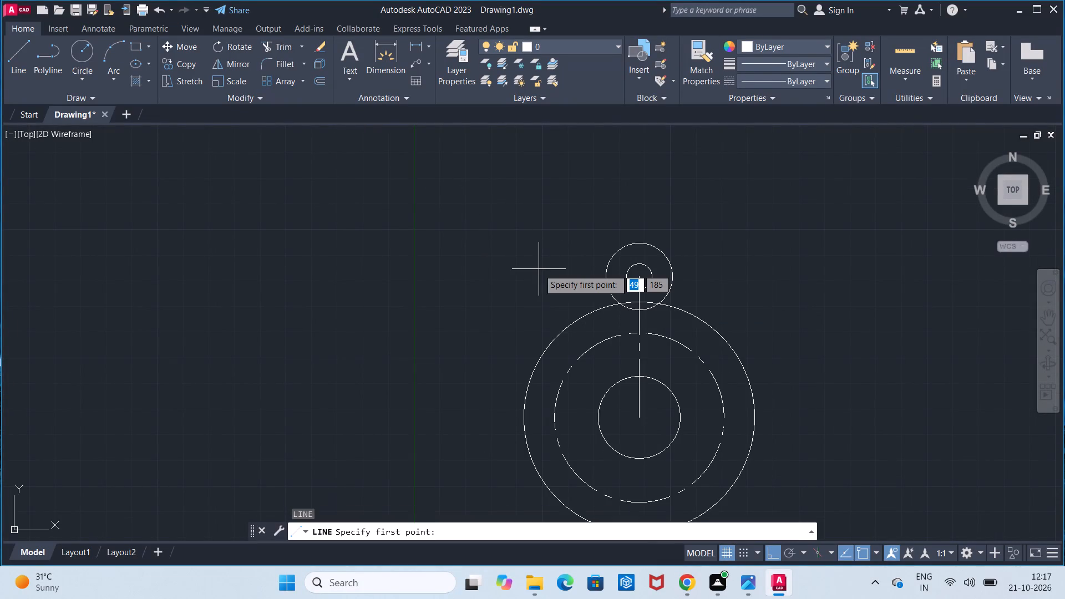
{"action": "type", "text": "tan"}
{"action": "key", "text": "Return"}
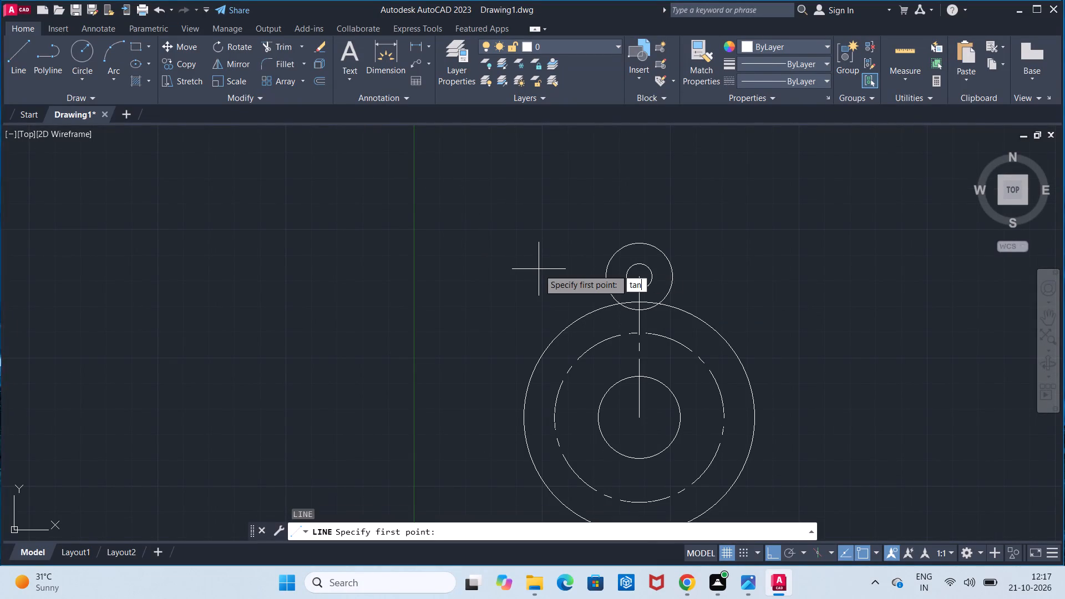
{"action": "left_click", "coordinate": [612, 253]}
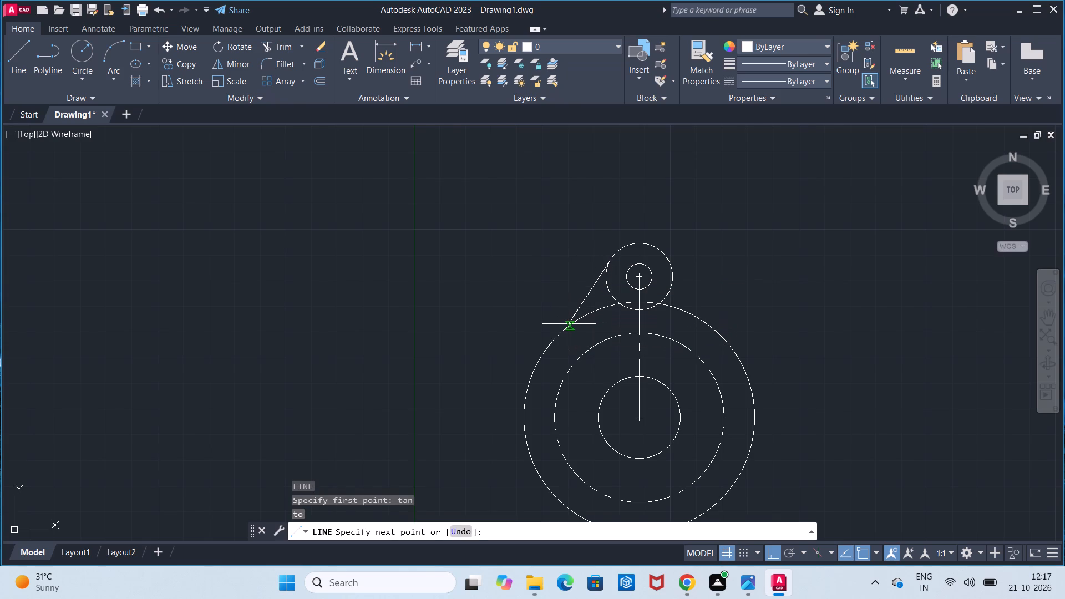
{"action": "type", "text": "tan"}
{"action": "key", "text": "Return"}
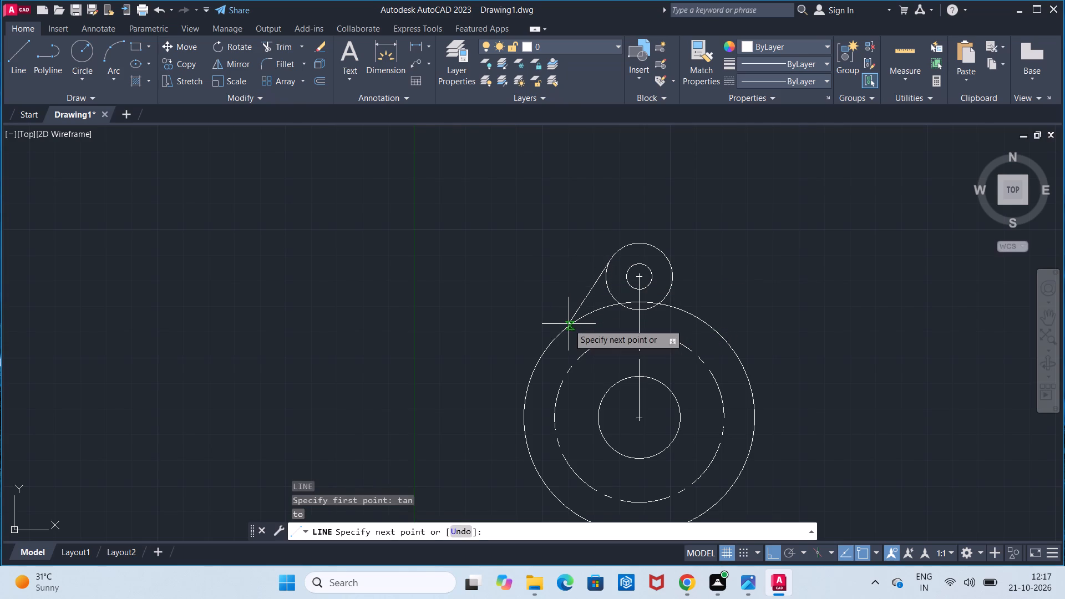
{"action": "left_click", "coordinate": [569, 324]}
{"action": "key", "text": "Escape"}
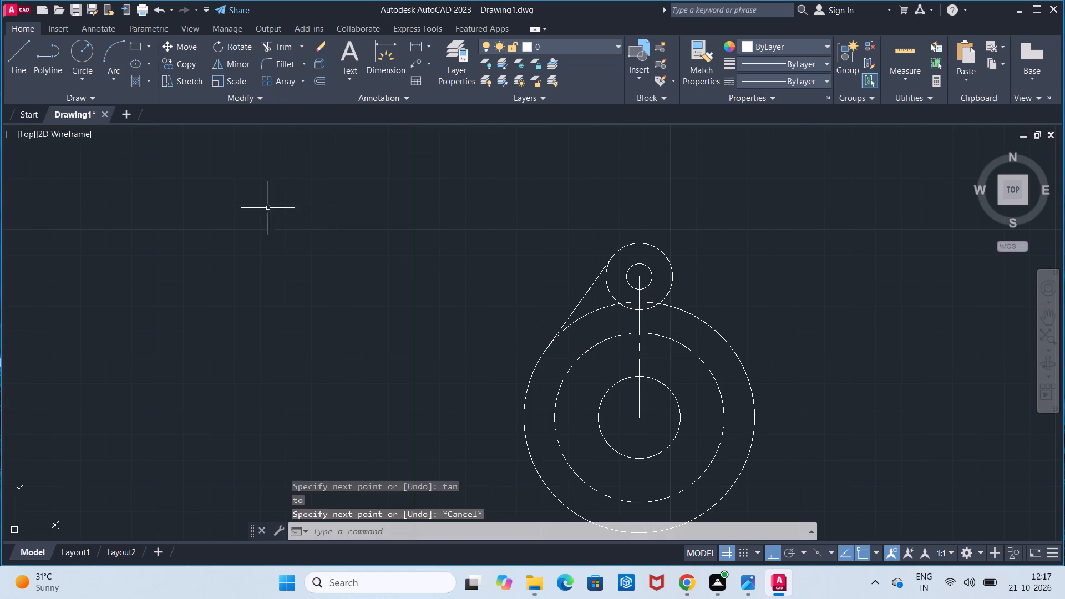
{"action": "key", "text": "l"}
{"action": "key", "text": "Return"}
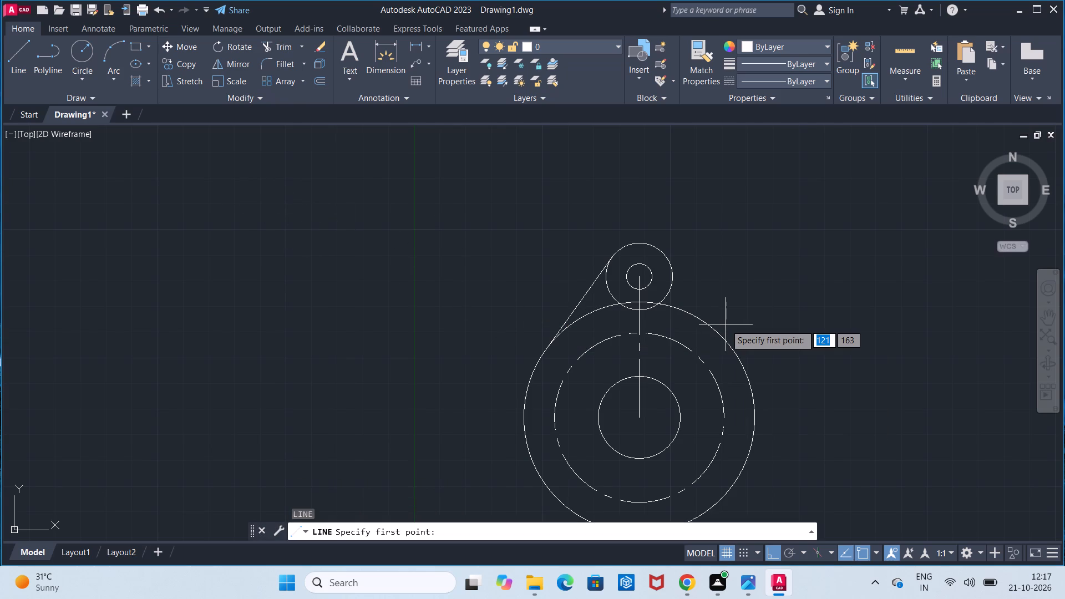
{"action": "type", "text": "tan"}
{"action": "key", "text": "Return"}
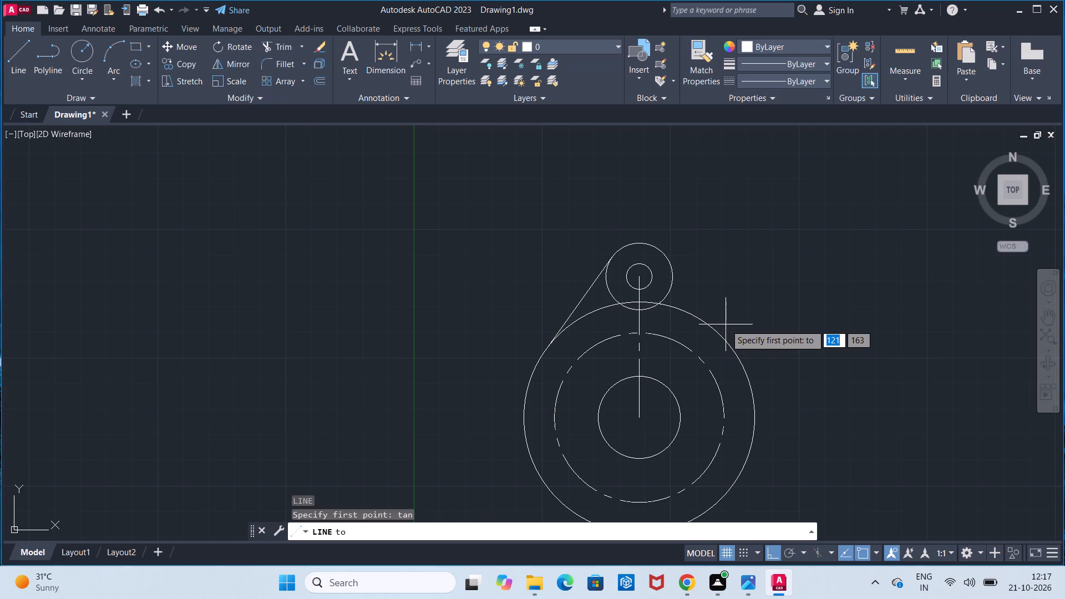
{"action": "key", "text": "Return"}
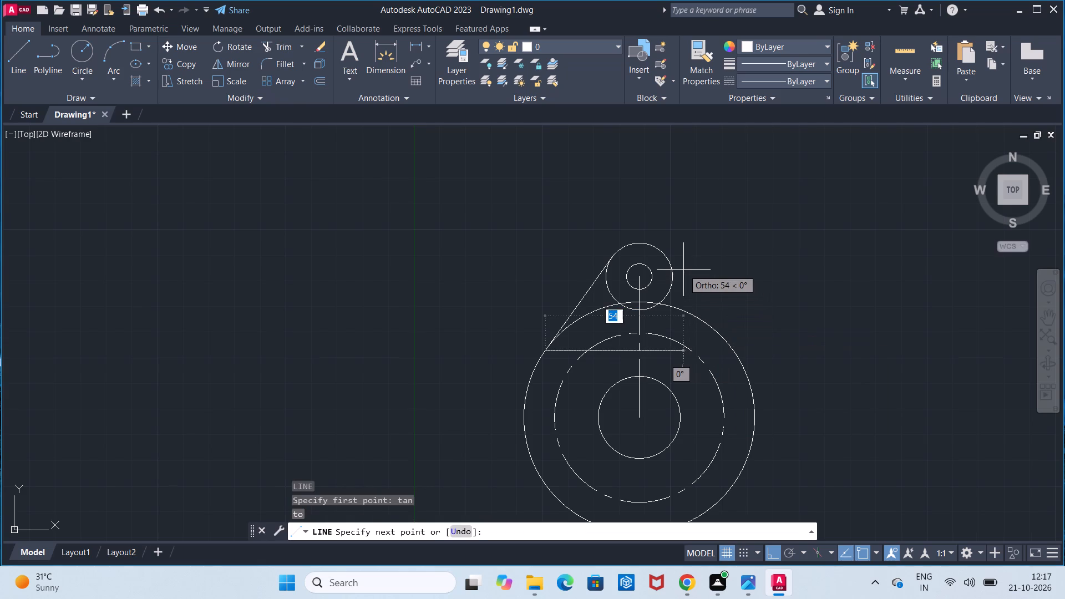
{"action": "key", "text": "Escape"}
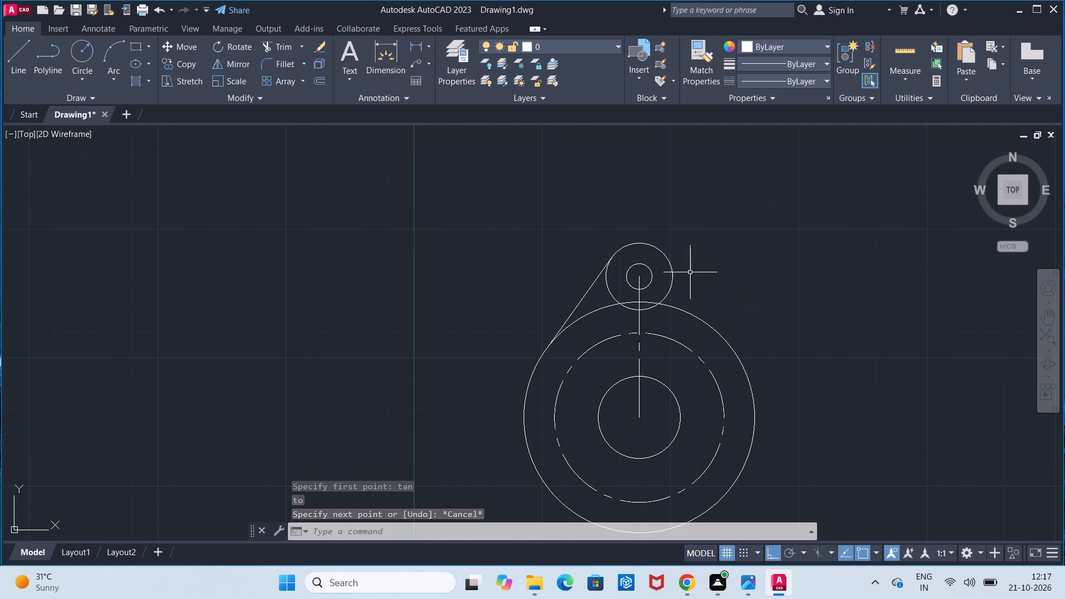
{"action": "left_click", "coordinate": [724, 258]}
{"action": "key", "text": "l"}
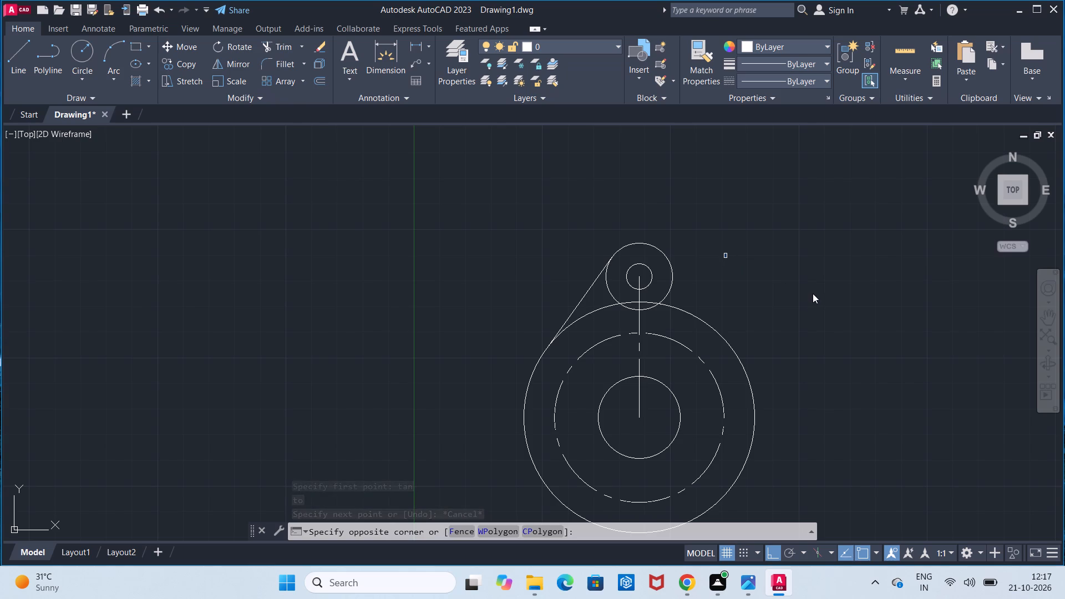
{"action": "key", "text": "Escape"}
Draw a line on the right side, tangent to both the radius 13 circle and the large radius 45 circle.
{"action": "key", "text": "l"}
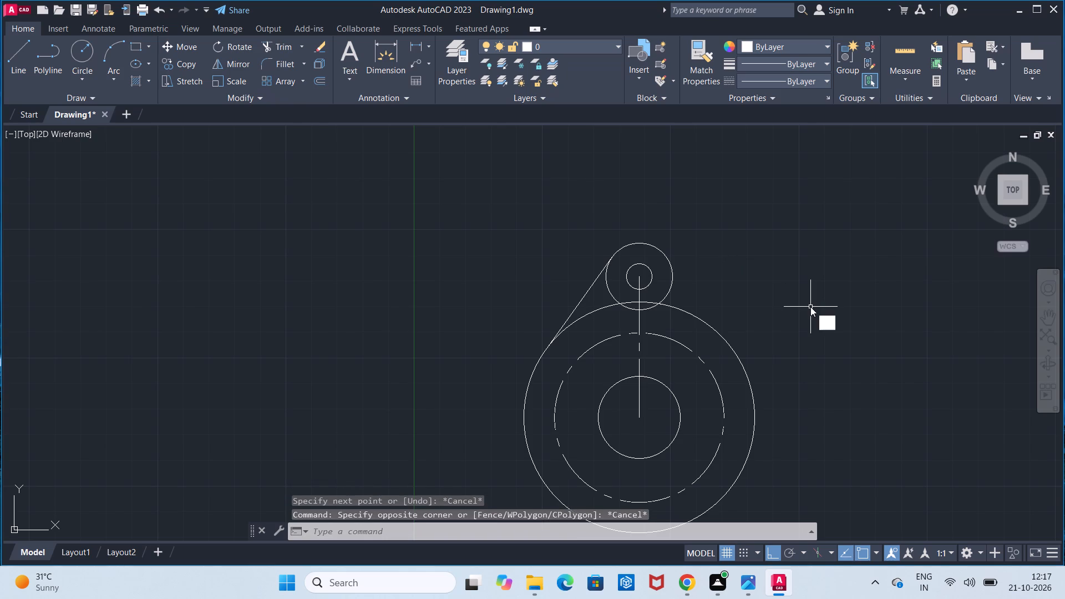
{"action": "key", "text": "Return"}
{"action": "type", "text": "tan"}
{"action": "key", "text": "Return"}
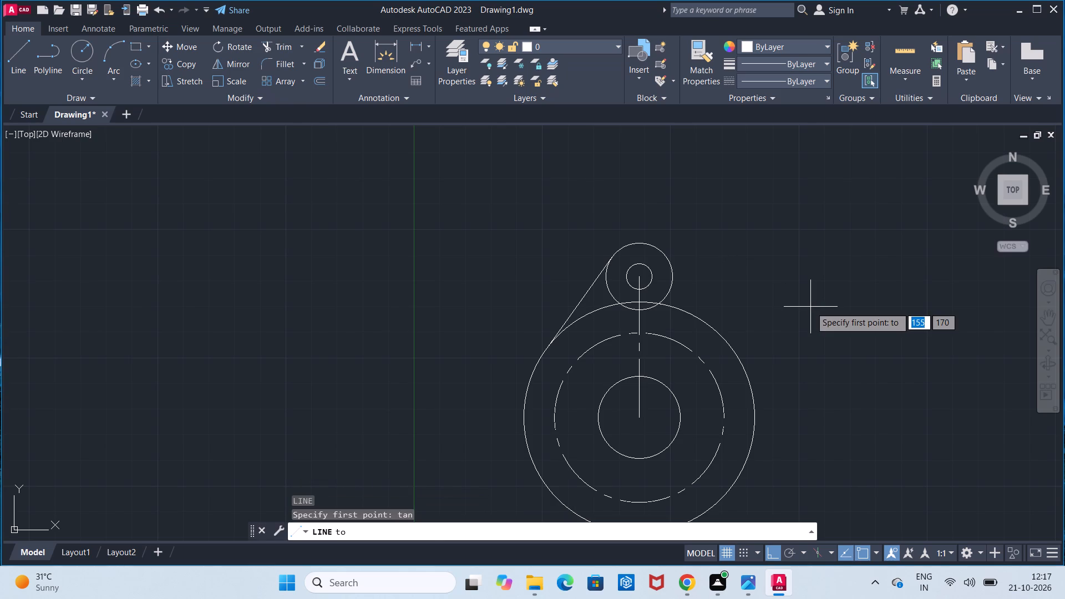
{"action": "left_click", "coordinate": [667, 262]}
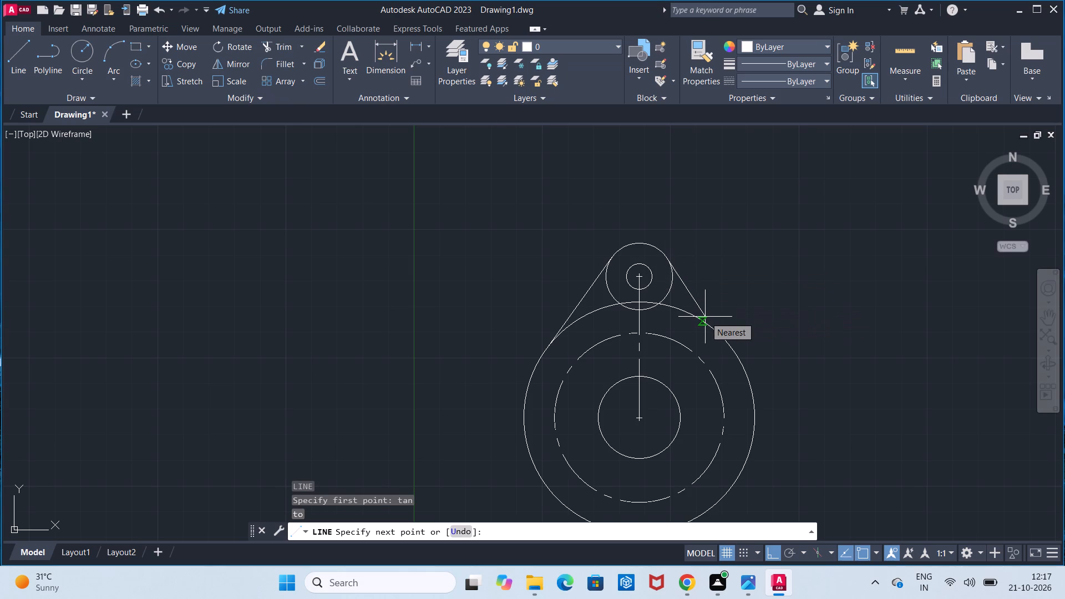
{"action": "type", "text": "ta"}
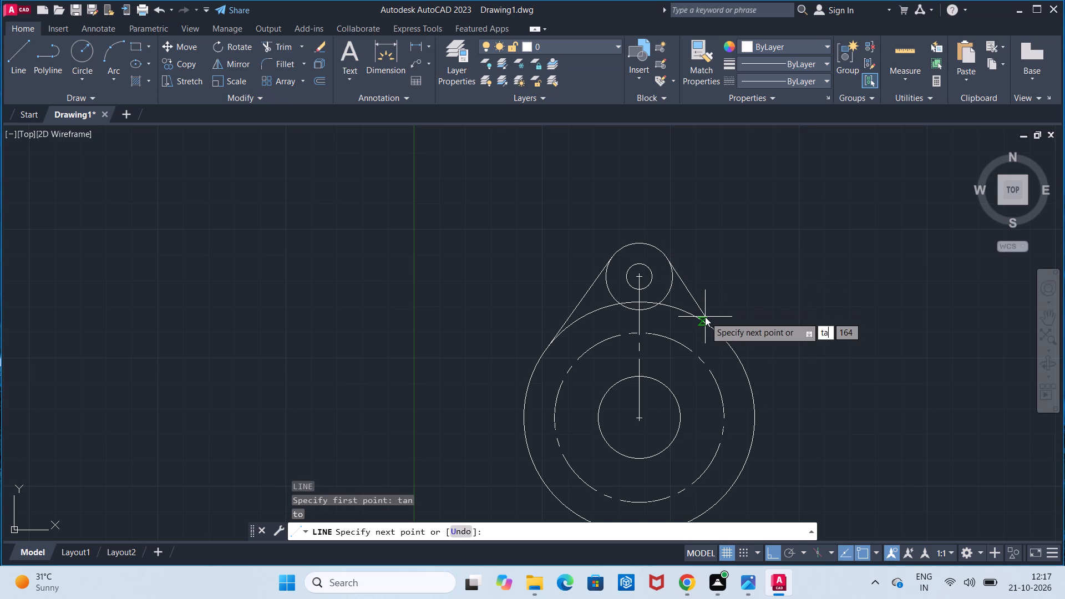
{"action": "key", "text": "n"}
{"action": "key", "text": "Return"}
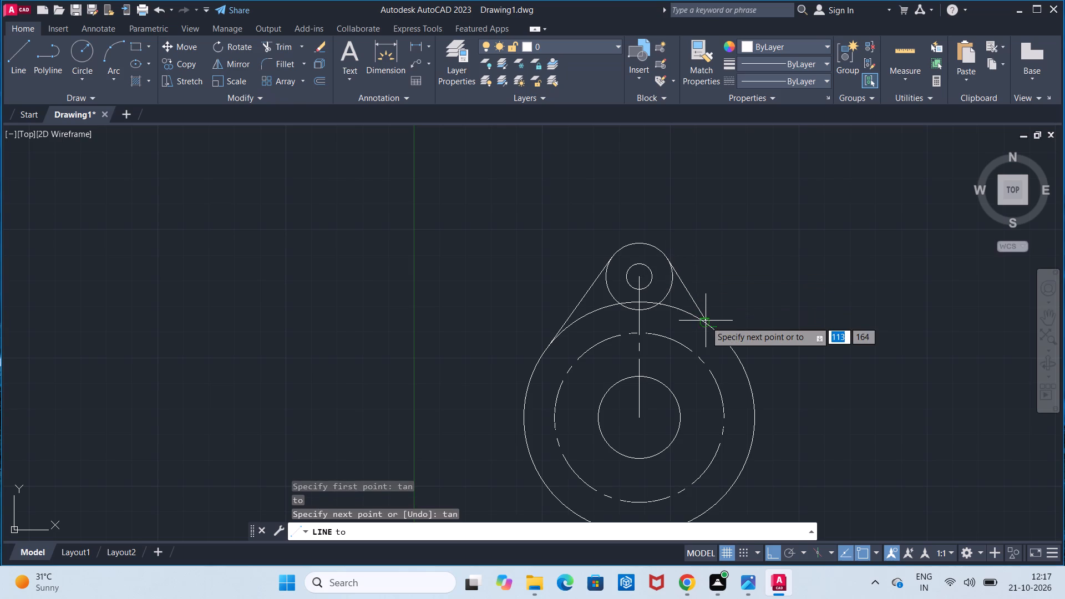
{"action": "left_click", "coordinate": [731, 348]}
{"action": "key", "text": "Escape"}
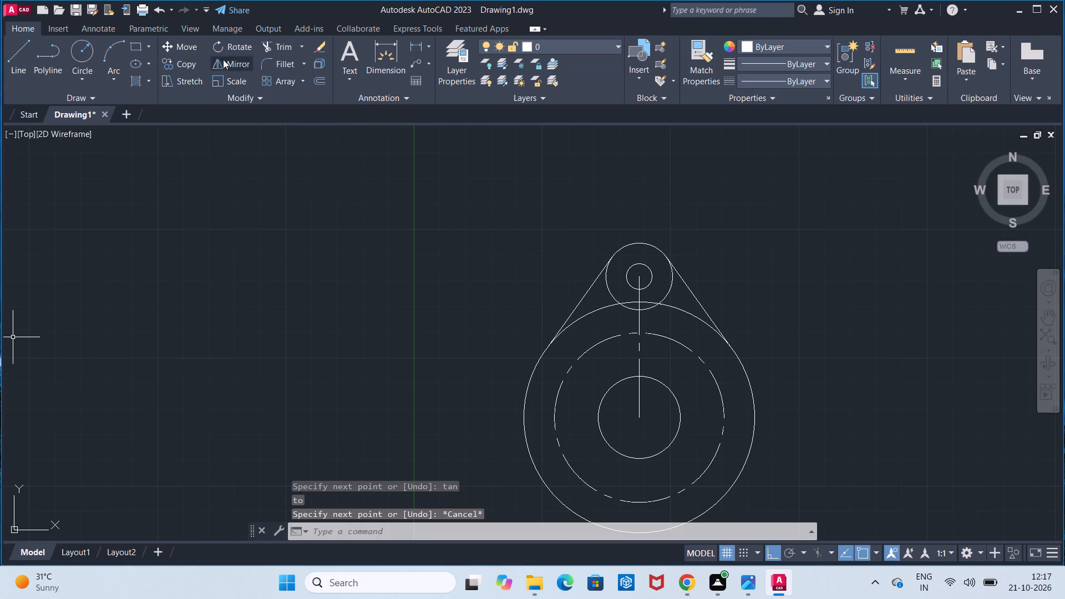
Trim away the lower part of the radius 13 circle between the two tangent lines, leaving only the top arc.
{"action": "left_click", "coordinate": [273, 43]}
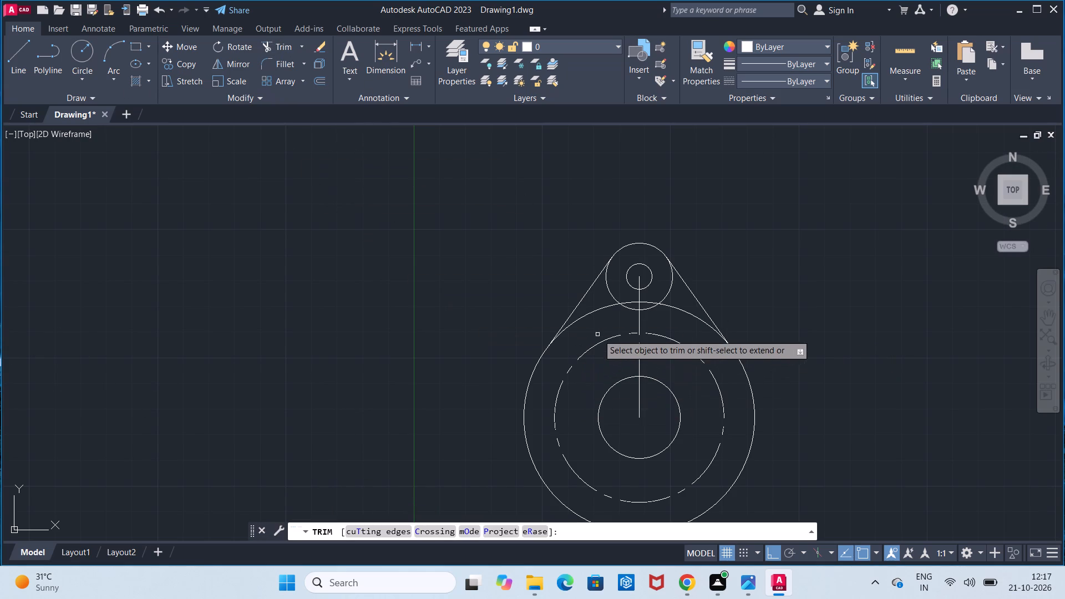
{"action": "left_click", "coordinate": [630, 310]}
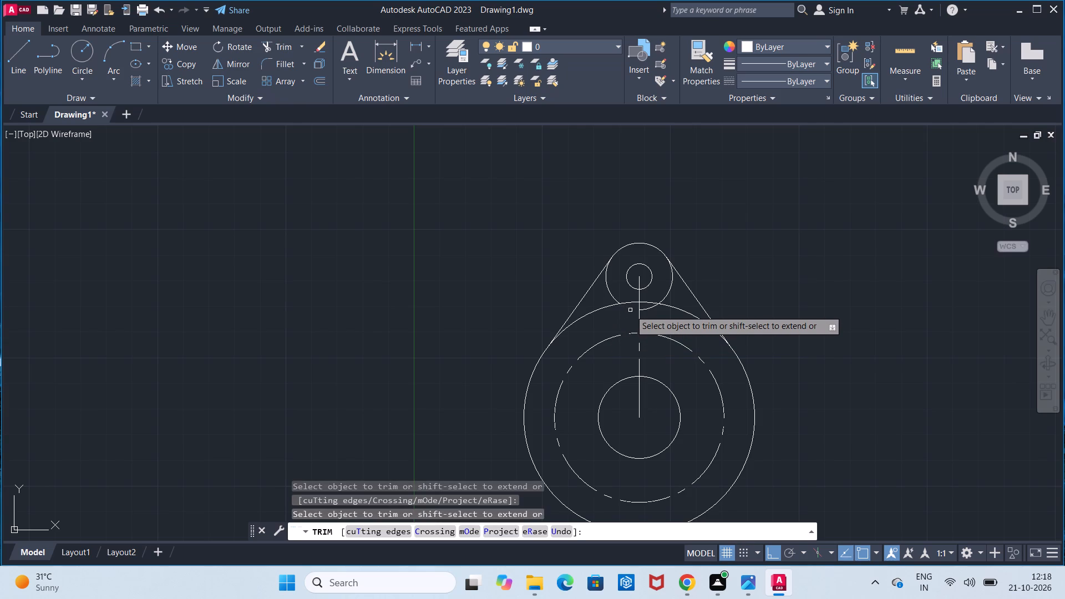
{"action": "left_click", "coordinate": [641, 310]}
{"action": "left_click", "coordinate": [613, 298]}
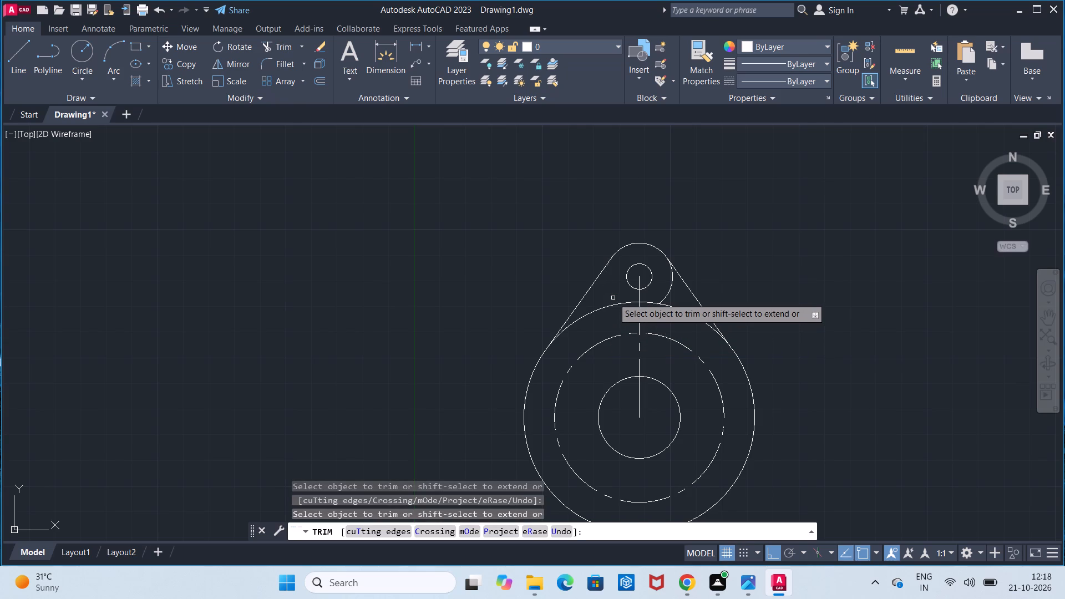
{"action": "left_click", "coordinate": [663, 298]}
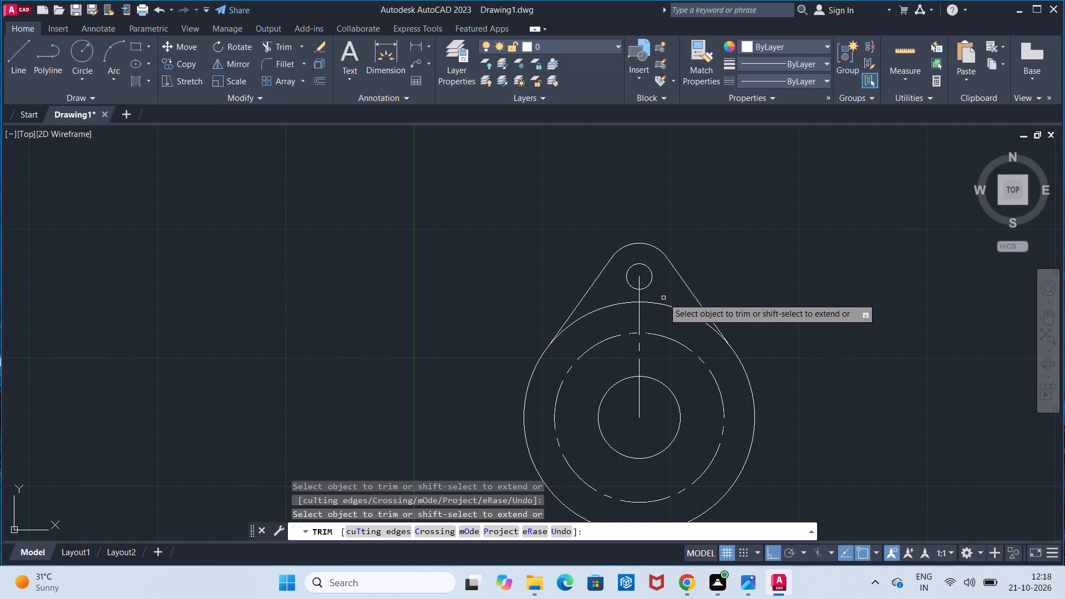
{"action": "key", "text": "Escape"}
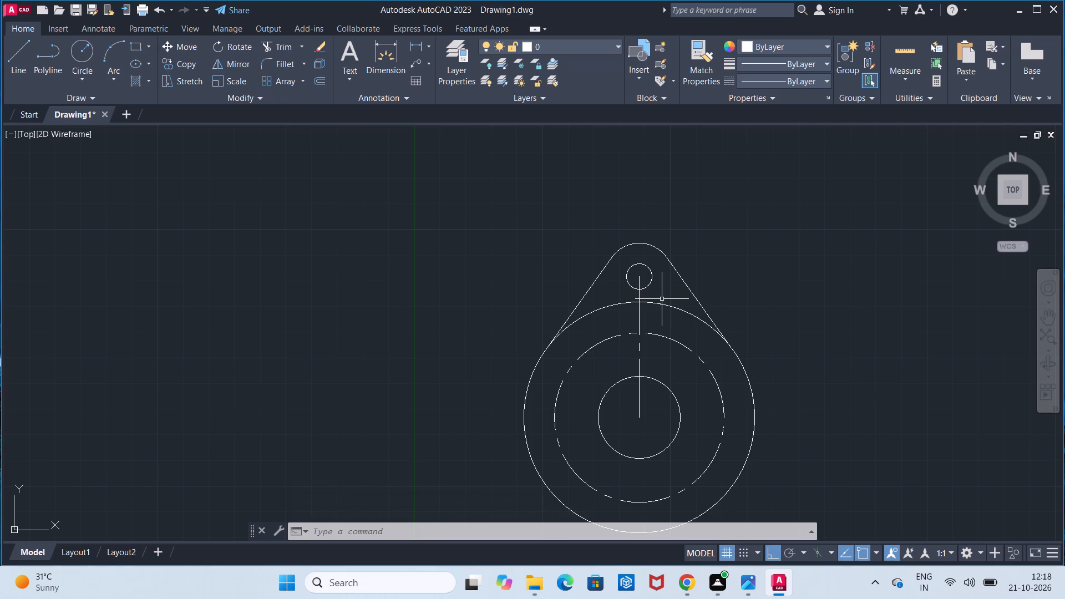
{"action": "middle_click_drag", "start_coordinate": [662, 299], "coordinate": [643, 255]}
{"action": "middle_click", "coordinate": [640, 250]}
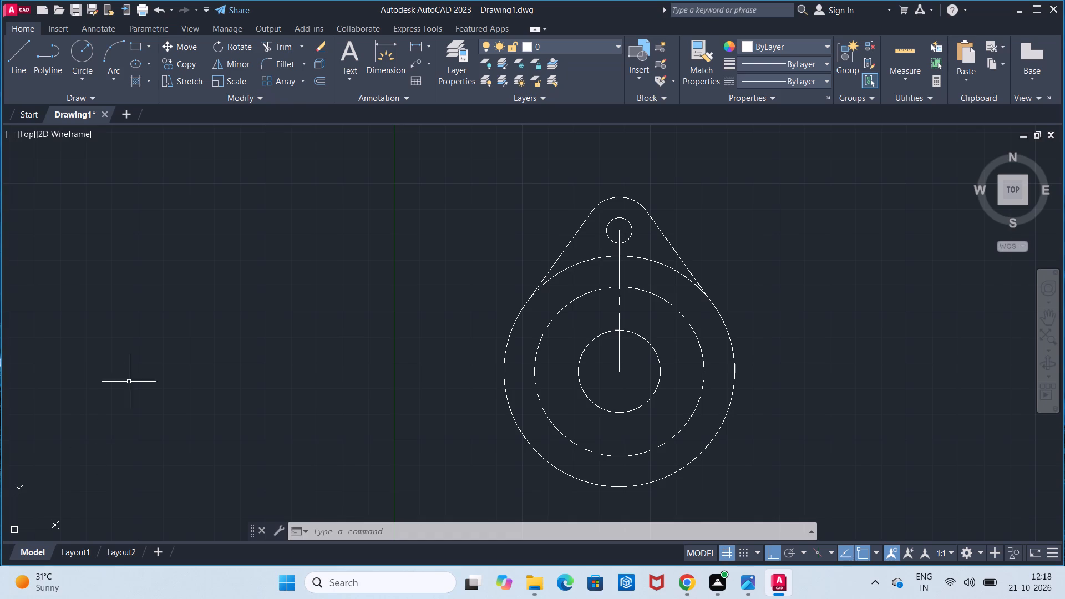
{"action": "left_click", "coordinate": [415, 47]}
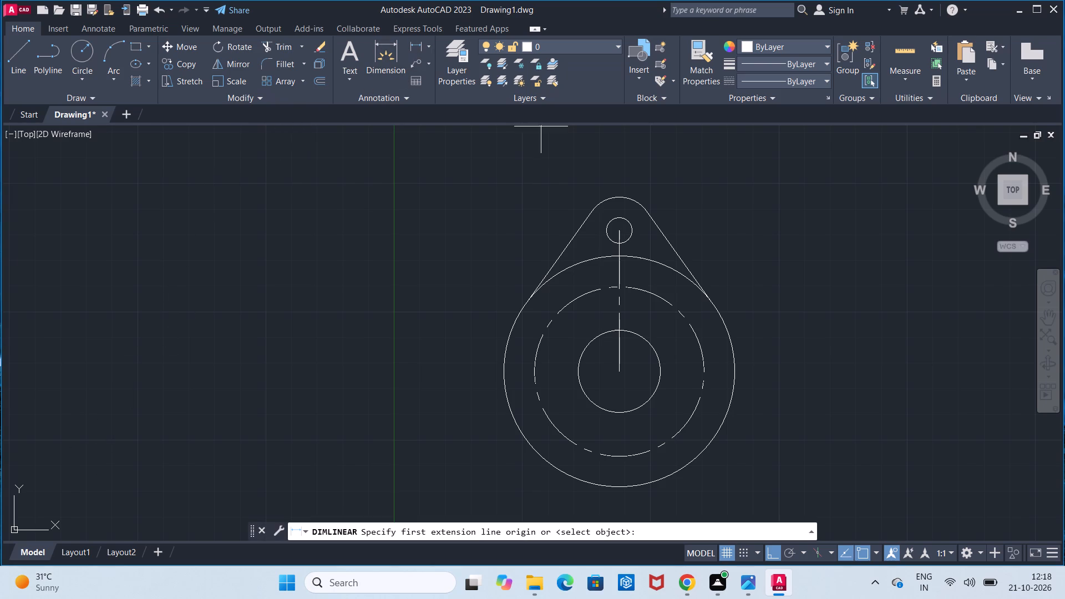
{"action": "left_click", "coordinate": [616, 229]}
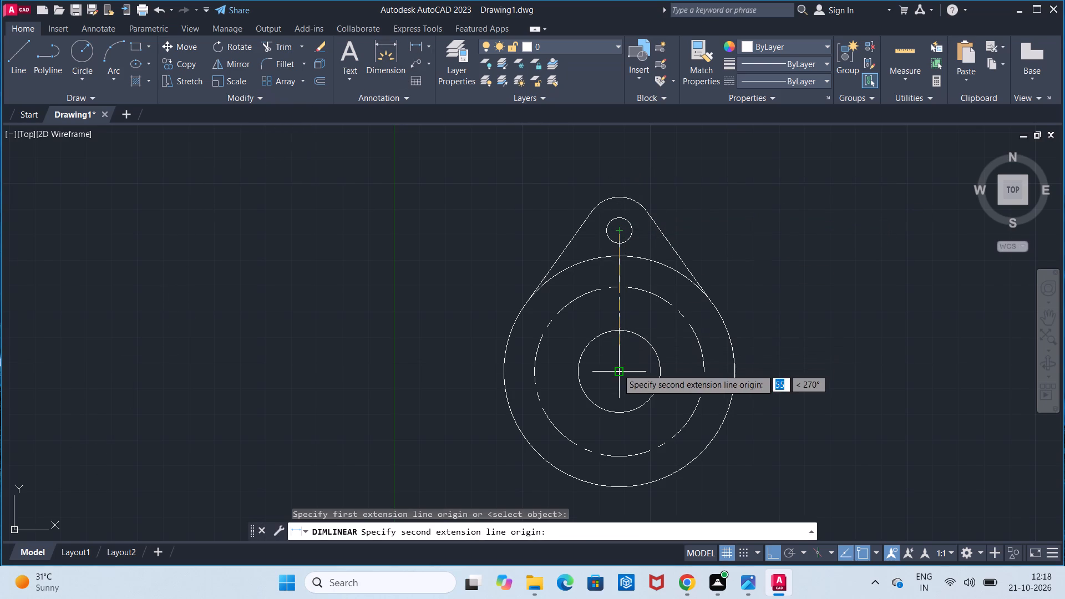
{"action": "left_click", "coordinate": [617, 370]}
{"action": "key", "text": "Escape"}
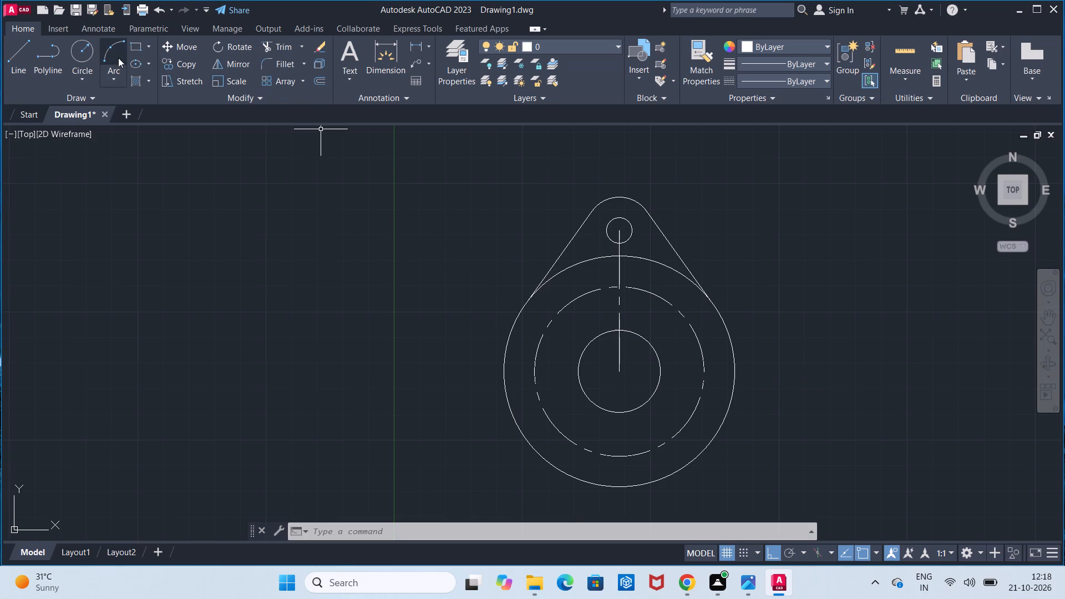
Draw a circle of radius 4 centred where the vertical centerline crosses the top of the dashed radius 33 circle.
{"action": "left_click", "coordinate": [87, 58]}
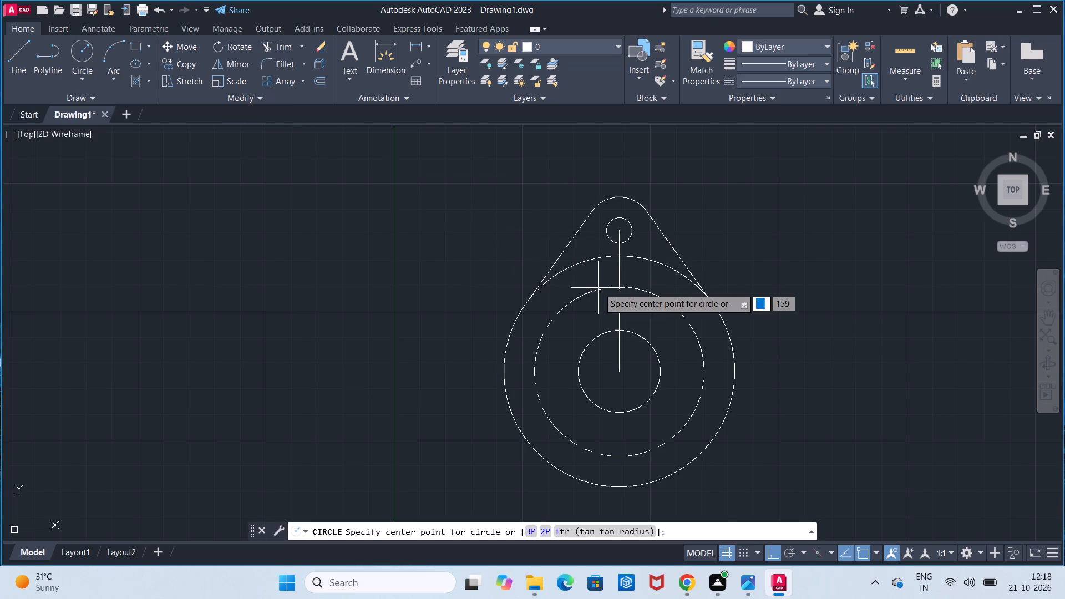
{"action": "scroll", "coordinate": [599, 288], "scroll_direction": "up", "scroll_amount": 1}
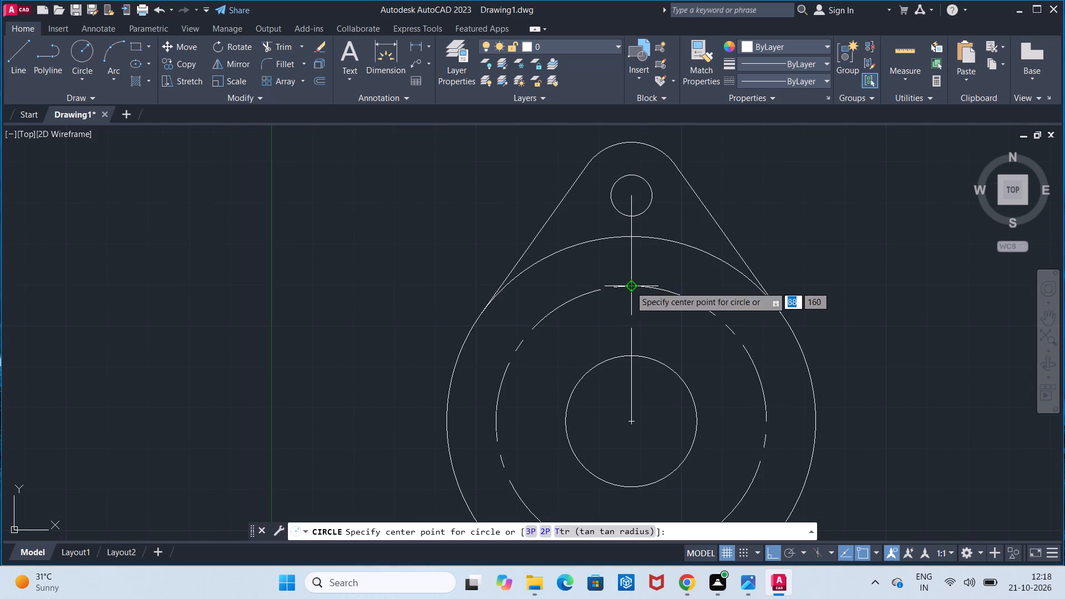
{"action": "left_click", "coordinate": [630, 286]}
{"action": "key", "text": "4"}
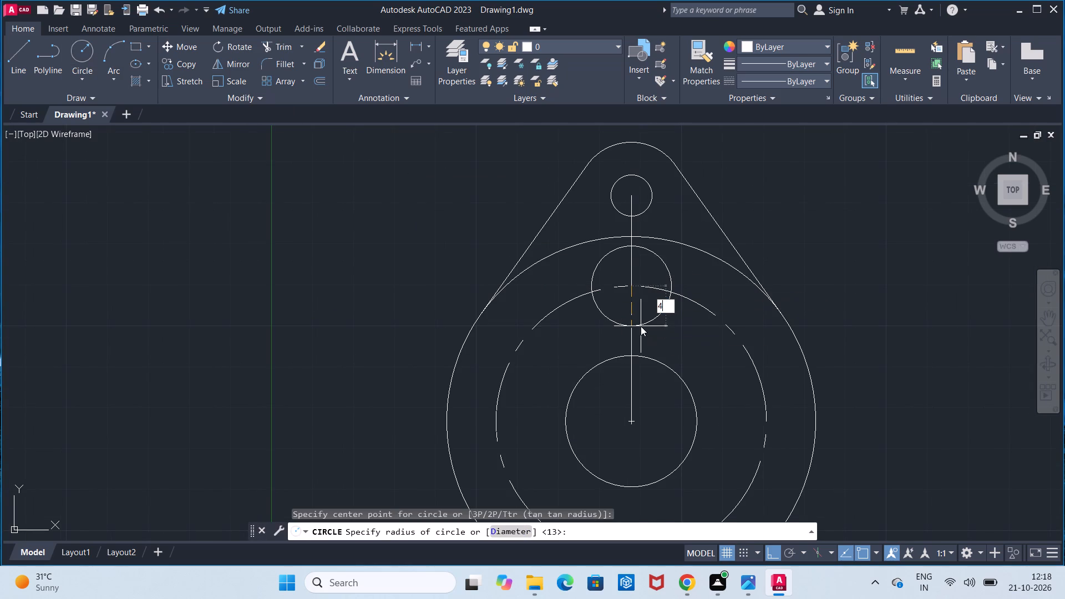
{"action": "key", "text": "Return"}
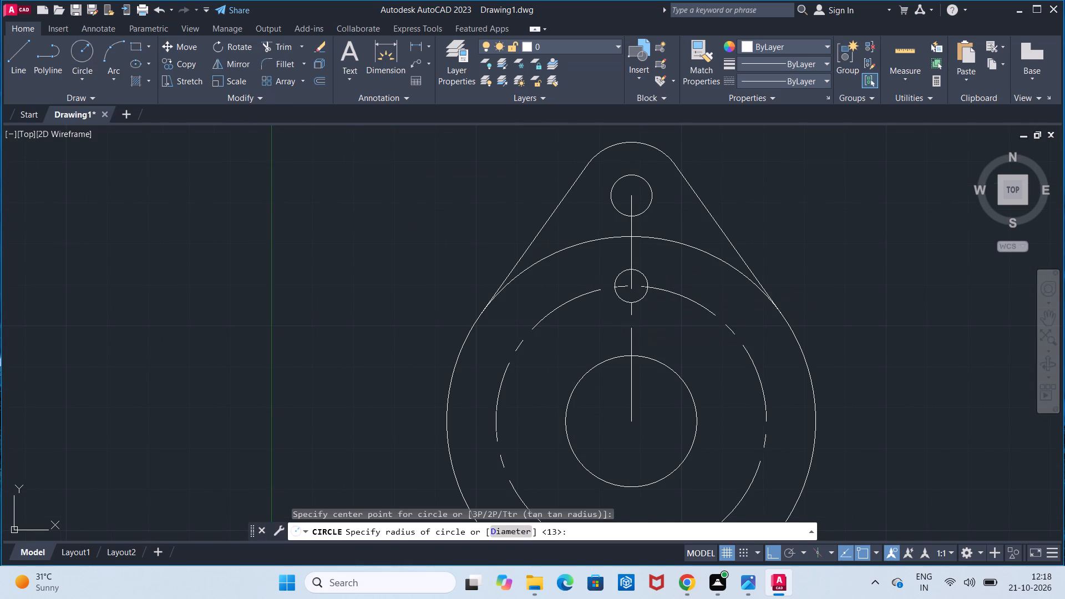
Polar-array the radius 4 circle about the flange's centre with 12 items over 360 degrees, switching the array to the clockwise direction.
{"action": "scroll", "coordinate": [641, 326], "scroll_direction": "down", "scroll_amount": 1}
{"action": "middle_click_drag", "start_coordinate": [641, 326], "coordinate": [631, 285]}
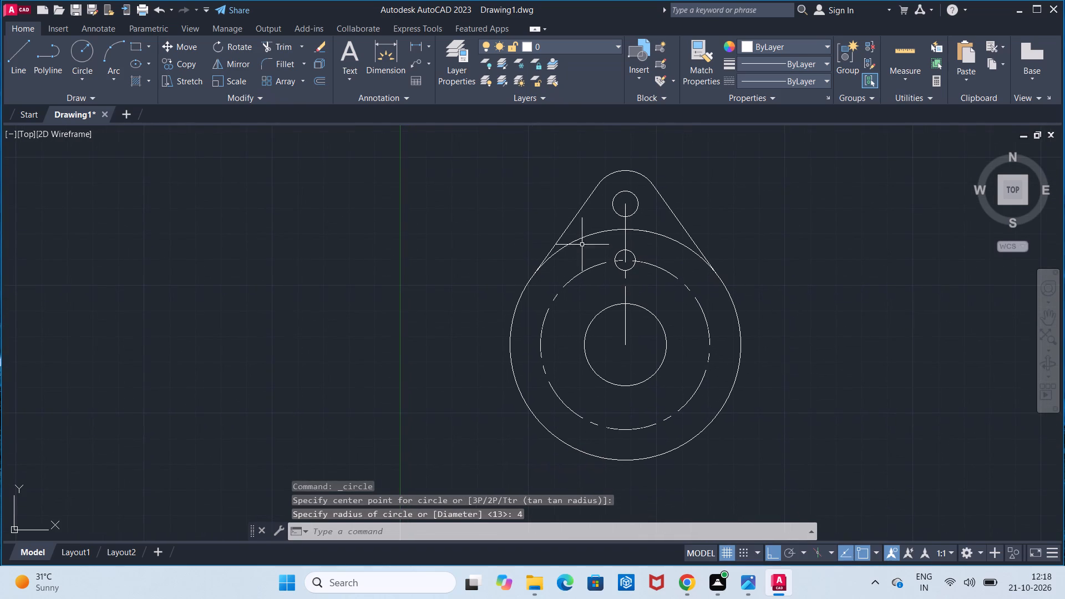
{"action": "left_click", "coordinate": [300, 78]}
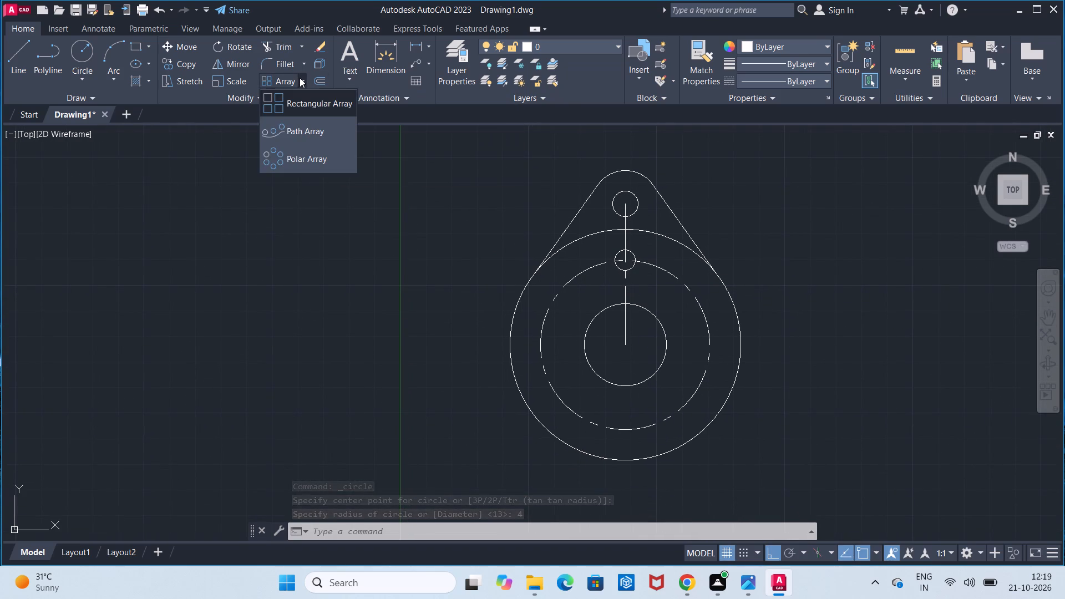
{"action": "left_click", "coordinate": [317, 155]}
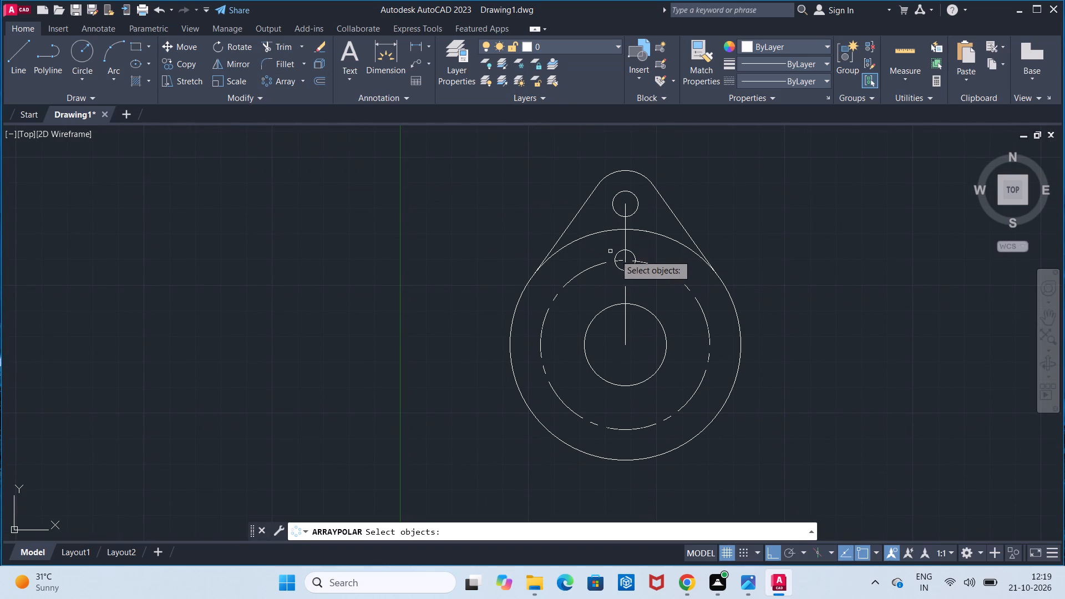
{"action": "left_click", "coordinate": [621, 267]}
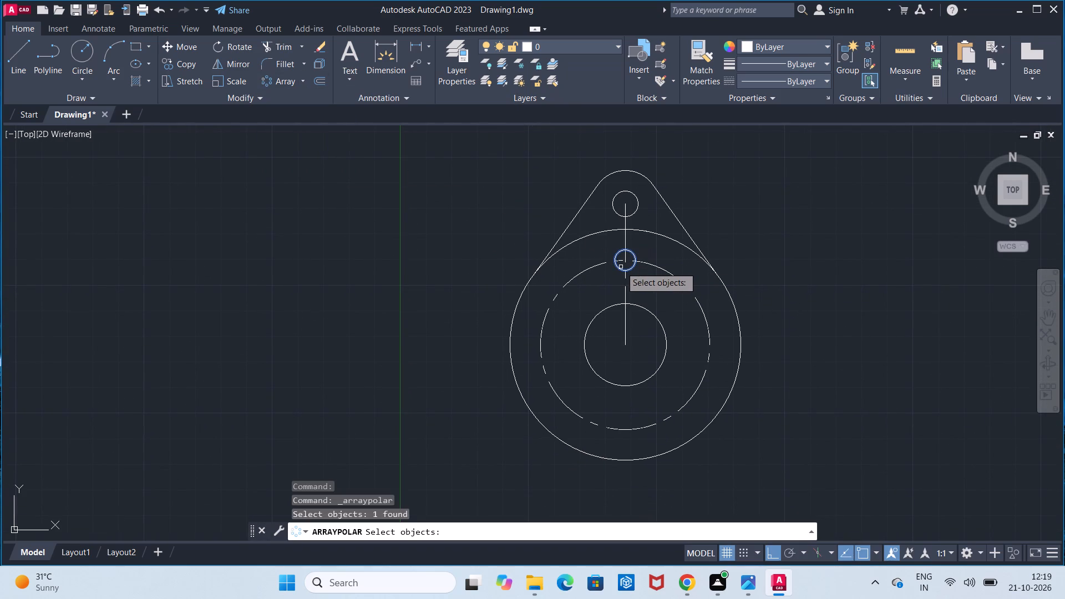
{"action": "key", "text": "Return"}
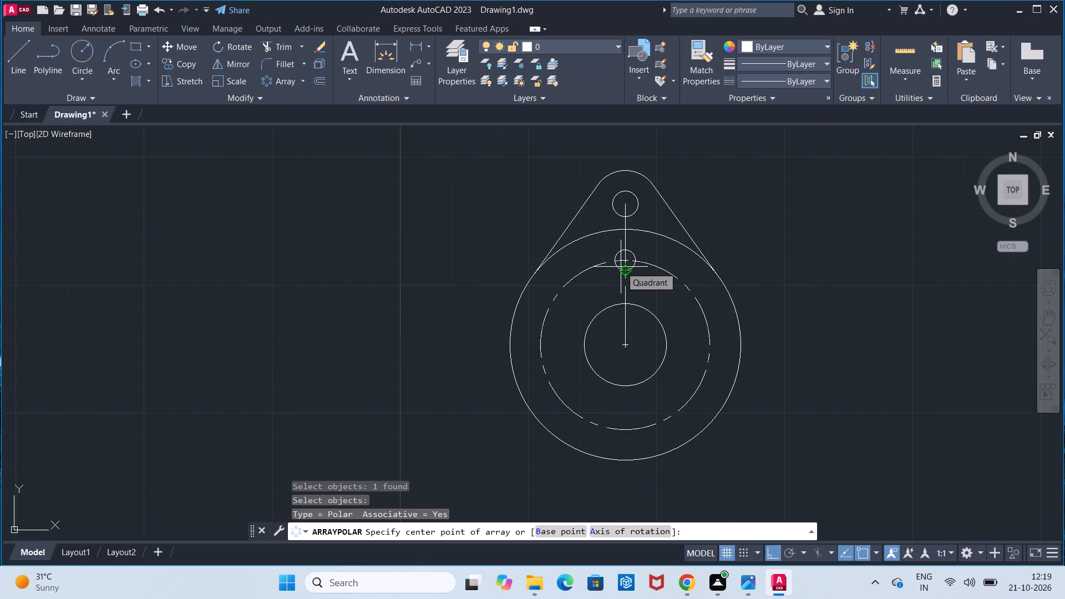
{"action": "left_click", "coordinate": [622, 346]}
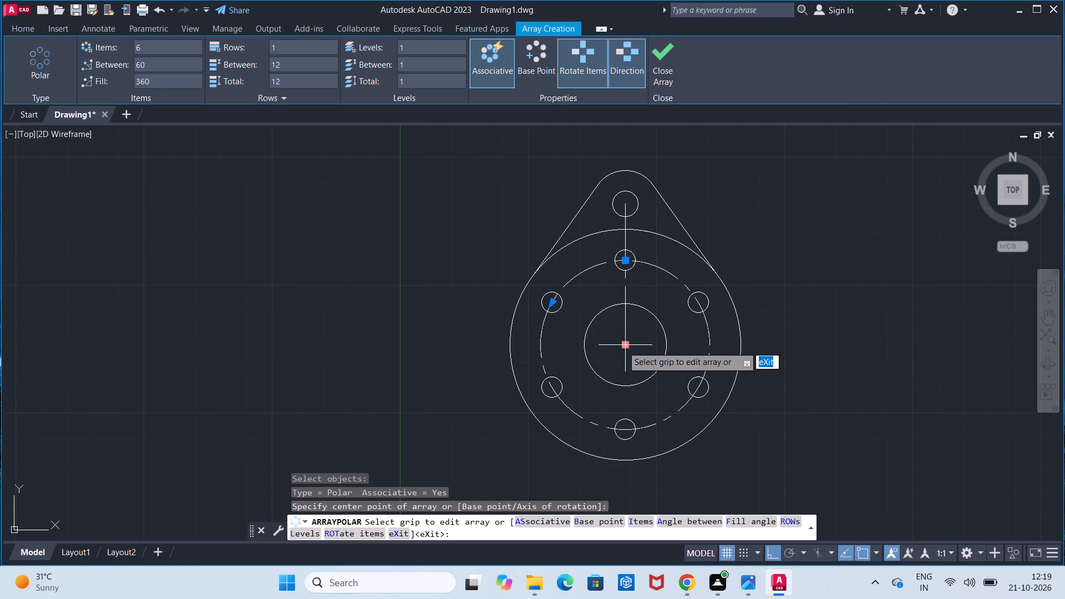
{"action": "left_click", "coordinate": [181, 41]}
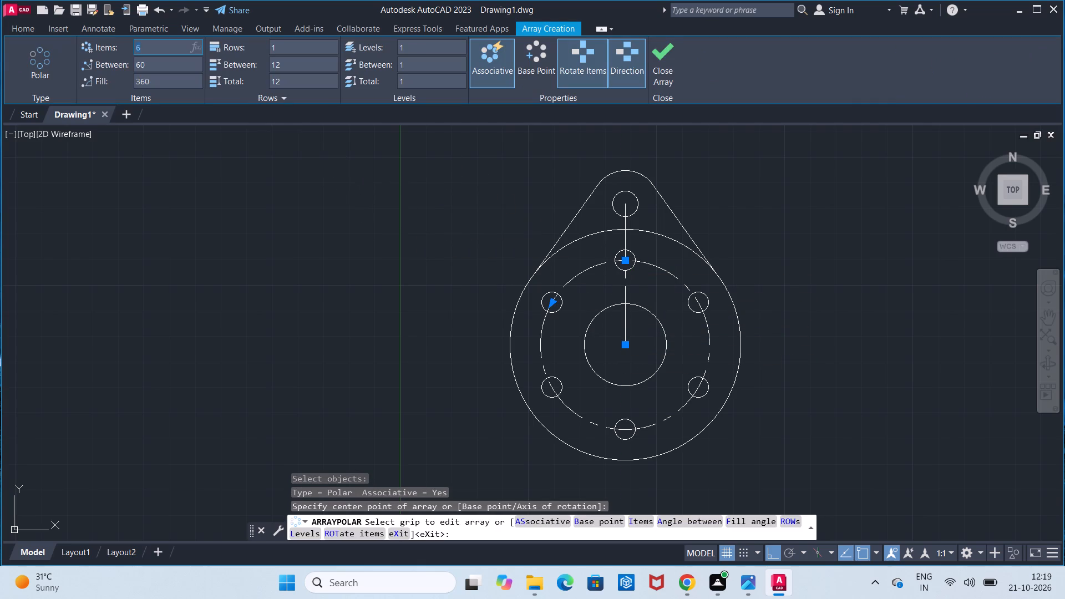
{"action": "type", "text": "12"}
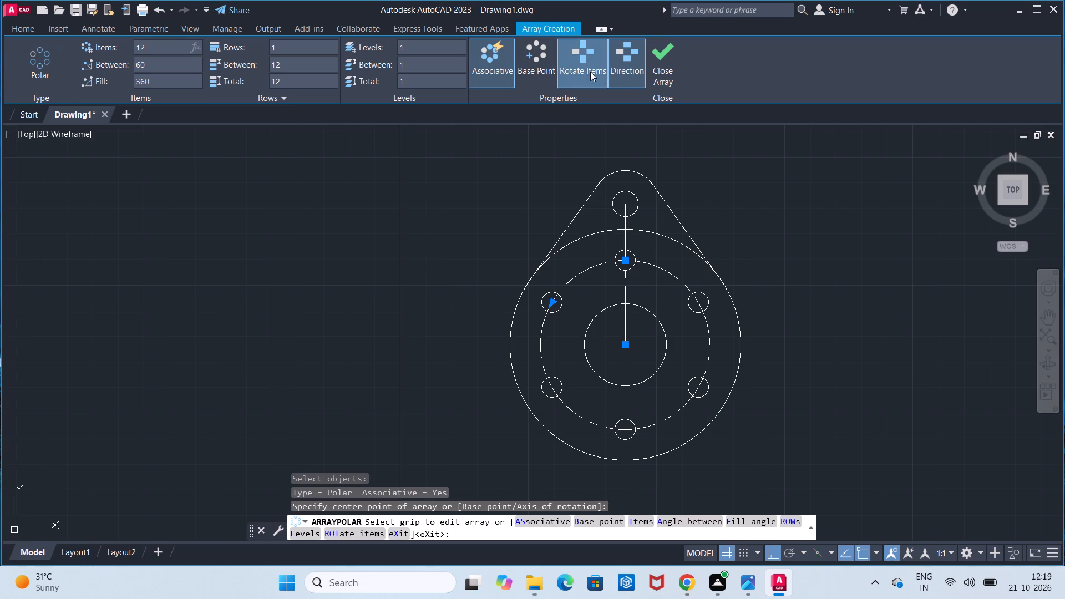
{"action": "left_click", "coordinate": [620, 74]}
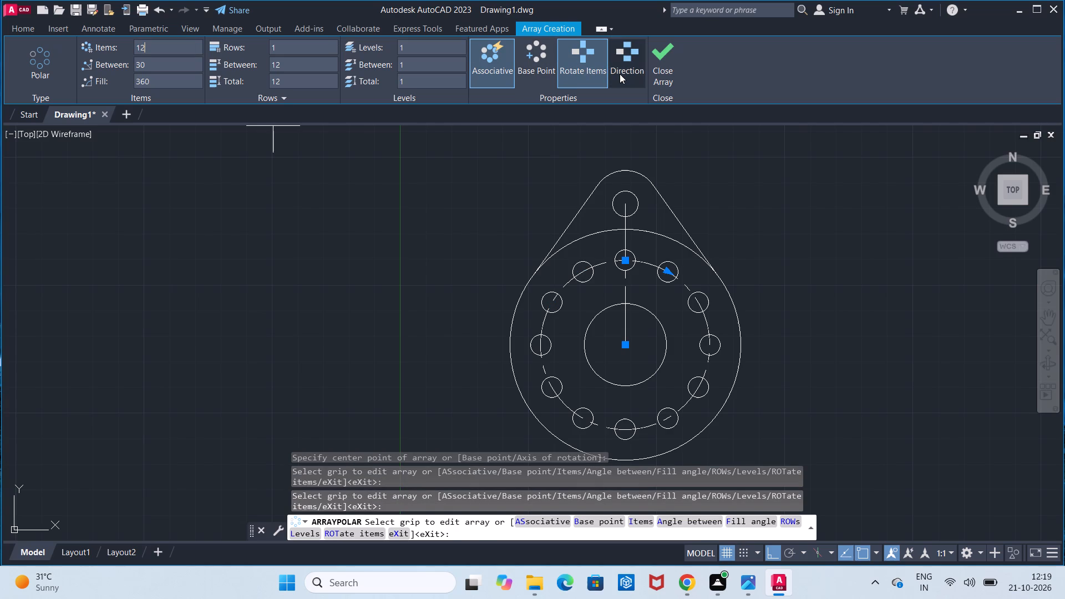
{"action": "left_click", "coordinate": [655, 65]}
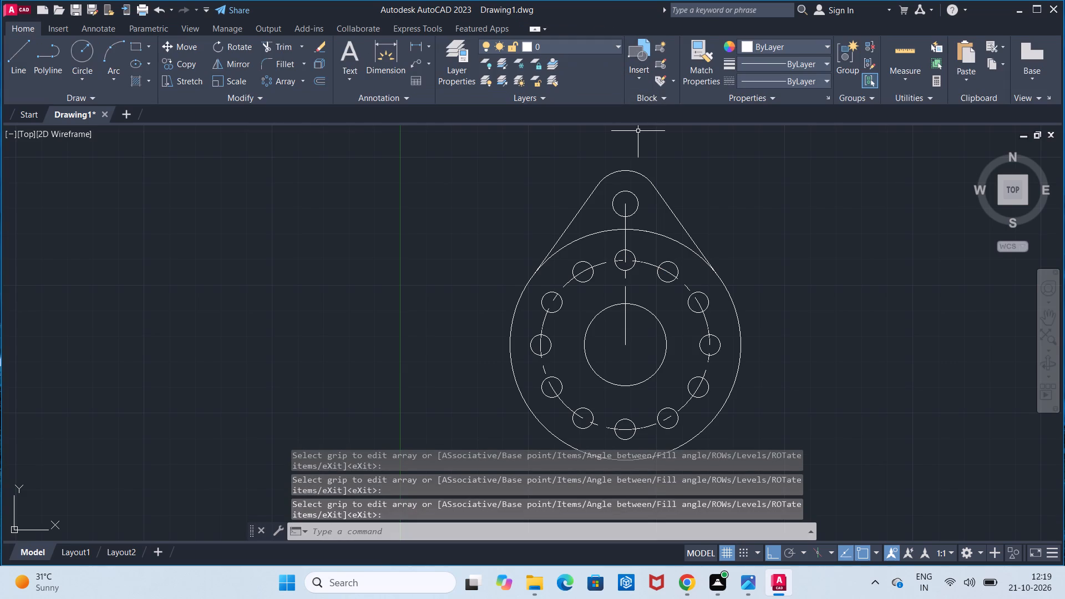
Extend the lower end of the vertical centerline through the flange's centre down to the bottom of the radius 45 circle.
{"action": "scroll", "coordinate": [638, 131], "scroll_direction": "down", "scroll_amount": 1}
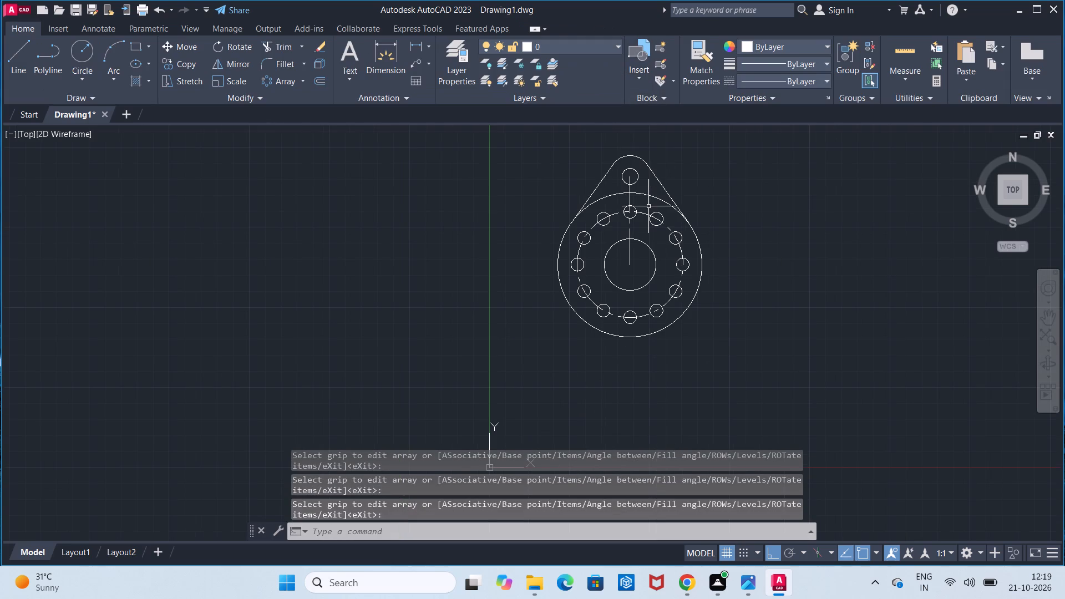
{"action": "middle_click_drag", "start_coordinate": [648, 207], "coordinate": [650, 184]}
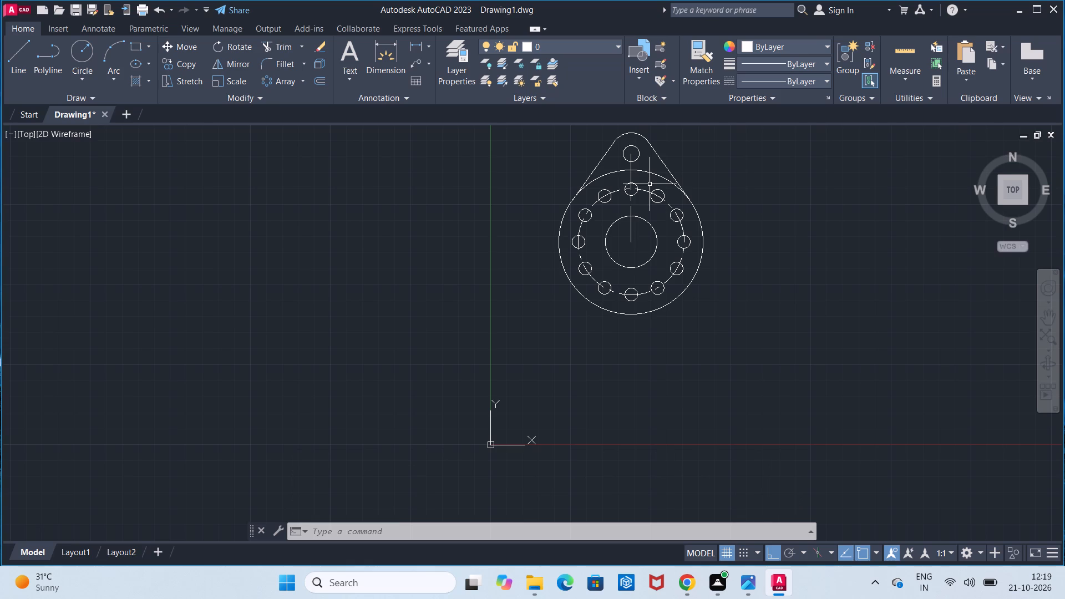
{"action": "scroll", "coordinate": [650, 184], "scroll_direction": "up", "scroll_amount": 1}
{"action": "middle_click_drag", "start_coordinate": [650, 184], "coordinate": [630, 192]}
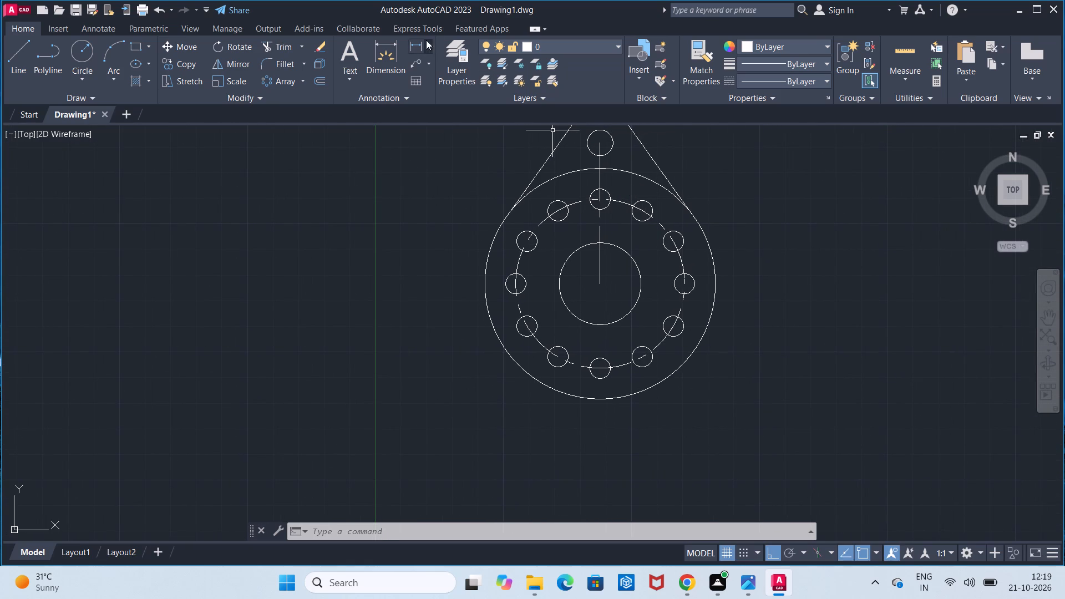
{"action": "left_click", "coordinate": [301, 53]}
{"action": "left_click", "coordinate": [303, 88]}
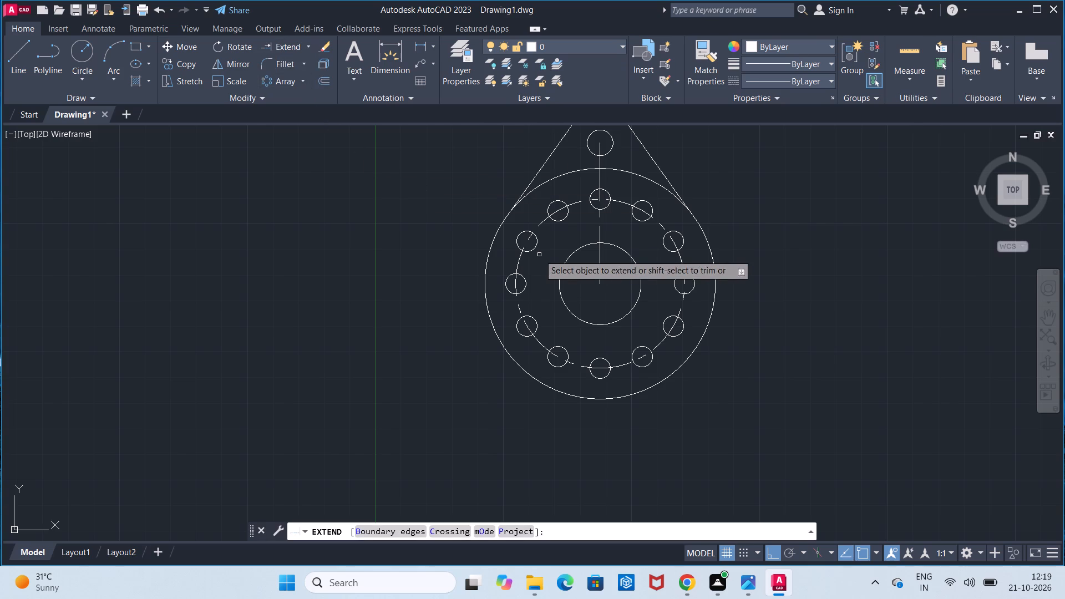
{"action": "left_click", "coordinate": [601, 273]}
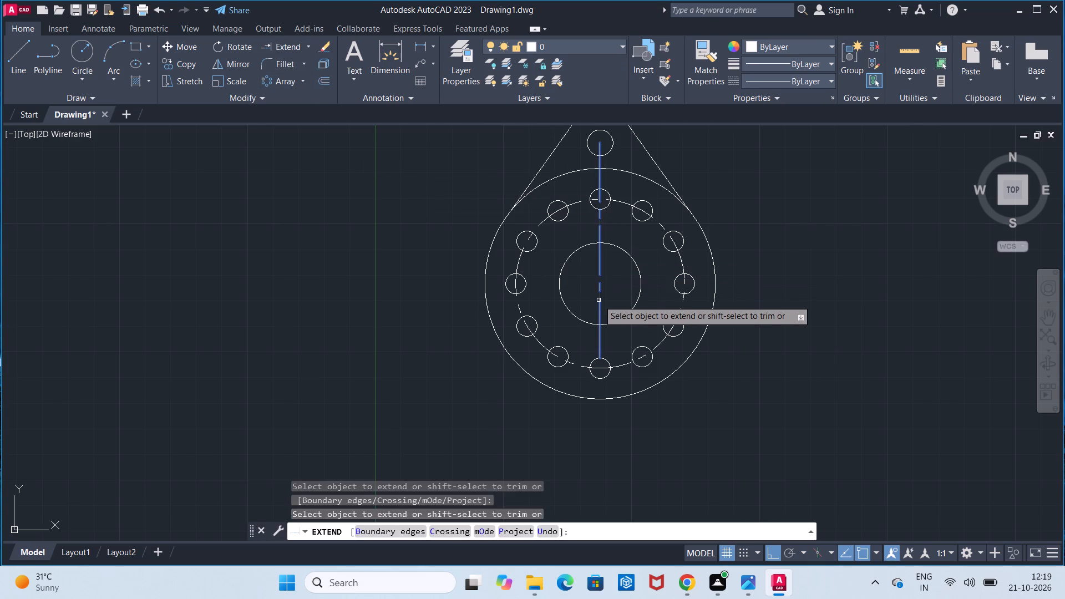
{"action": "left_click", "coordinate": [599, 300]}
{"action": "left_click", "coordinate": [599, 324]}
{"action": "left_click", "coordinate": [601, 342]}
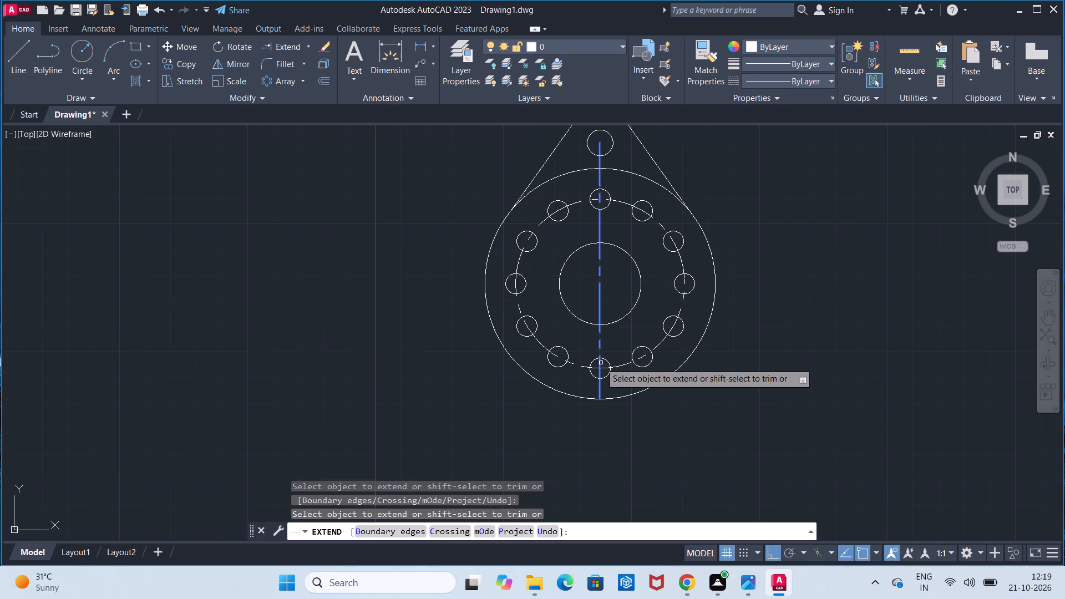
{"action": "left_click", "coordinate": [601, 363]}
{"action": "key", "text": "Escape"}
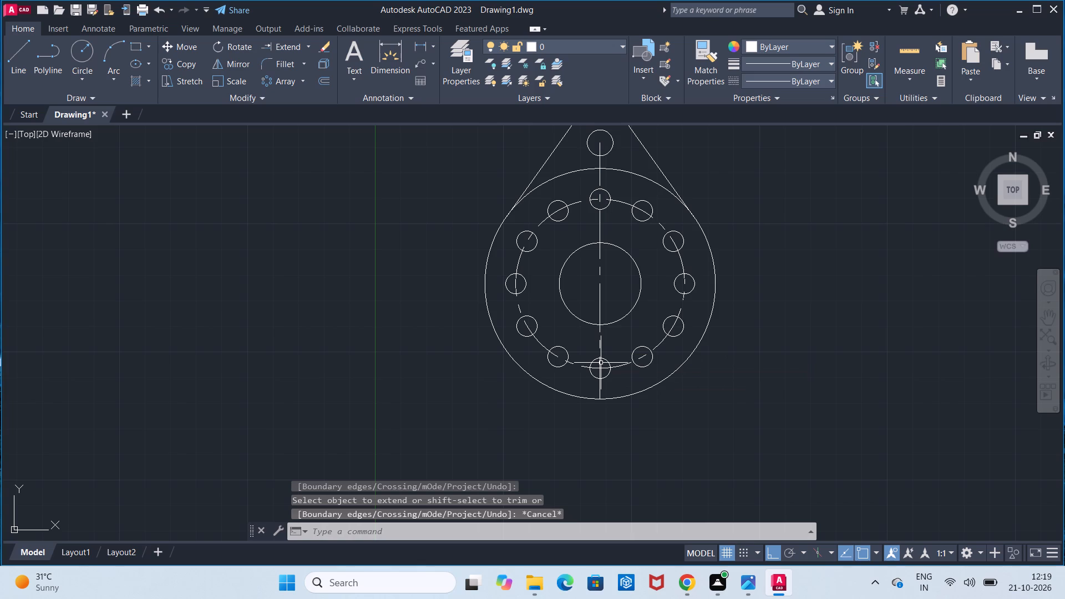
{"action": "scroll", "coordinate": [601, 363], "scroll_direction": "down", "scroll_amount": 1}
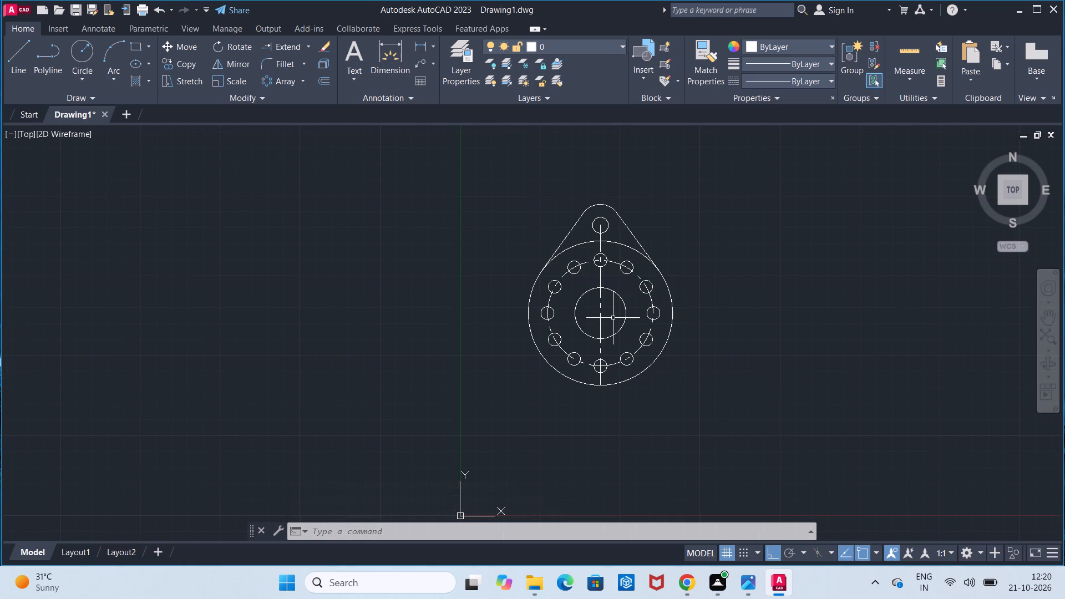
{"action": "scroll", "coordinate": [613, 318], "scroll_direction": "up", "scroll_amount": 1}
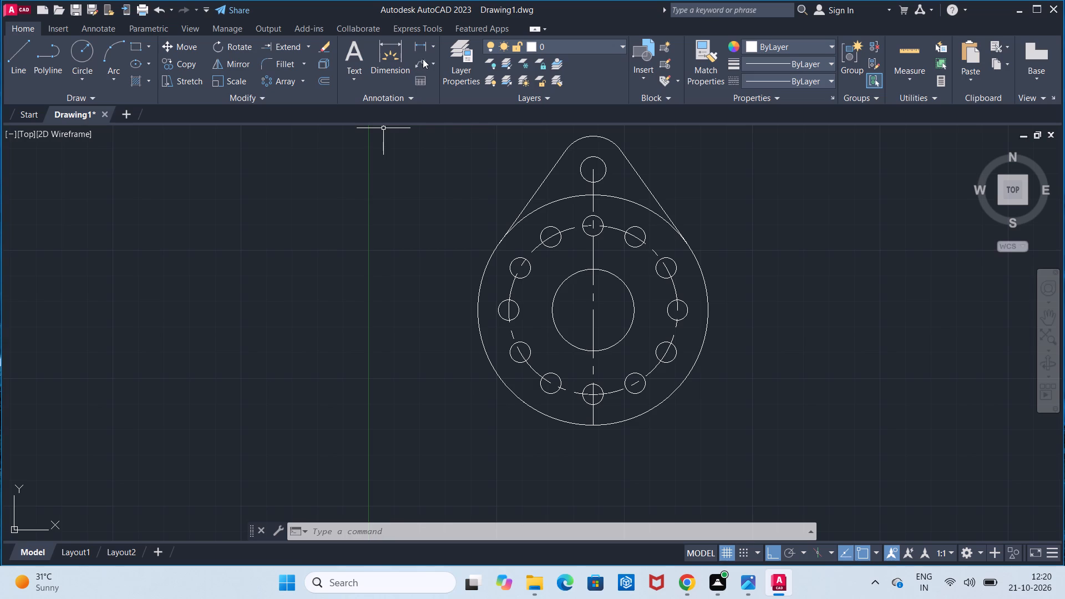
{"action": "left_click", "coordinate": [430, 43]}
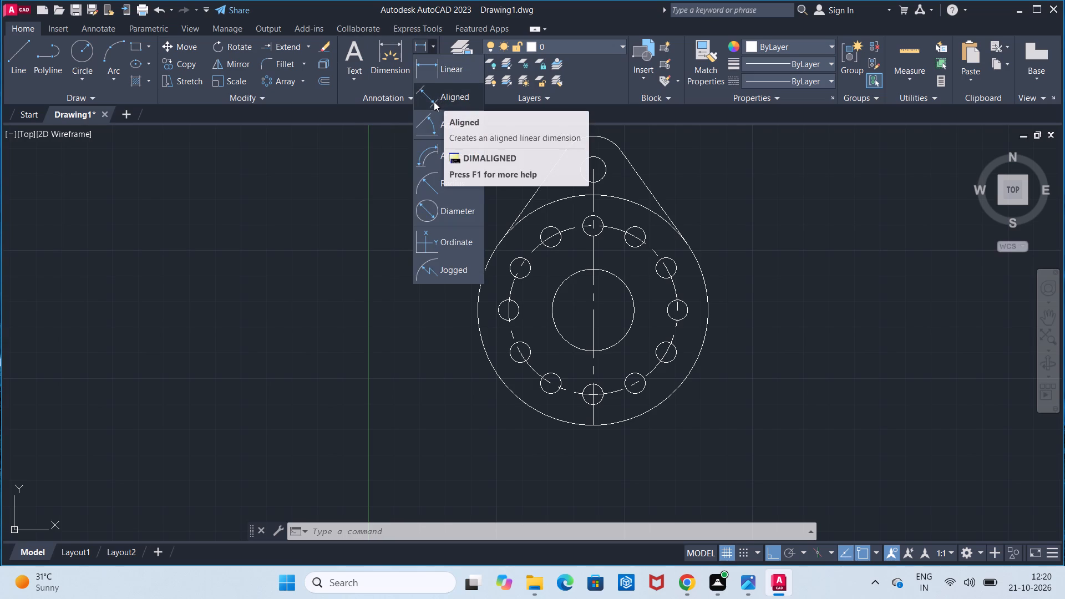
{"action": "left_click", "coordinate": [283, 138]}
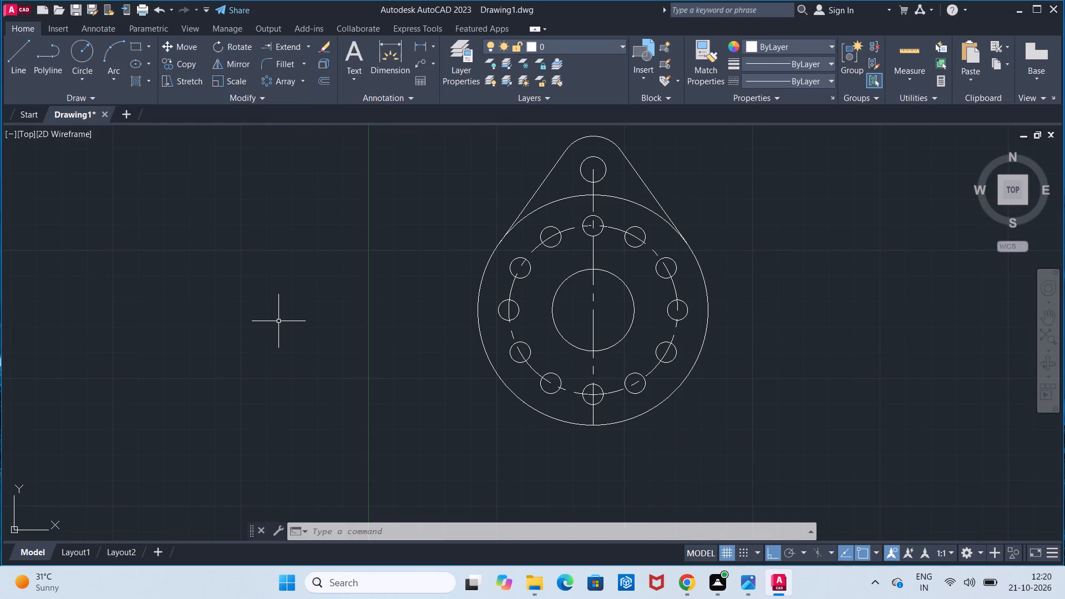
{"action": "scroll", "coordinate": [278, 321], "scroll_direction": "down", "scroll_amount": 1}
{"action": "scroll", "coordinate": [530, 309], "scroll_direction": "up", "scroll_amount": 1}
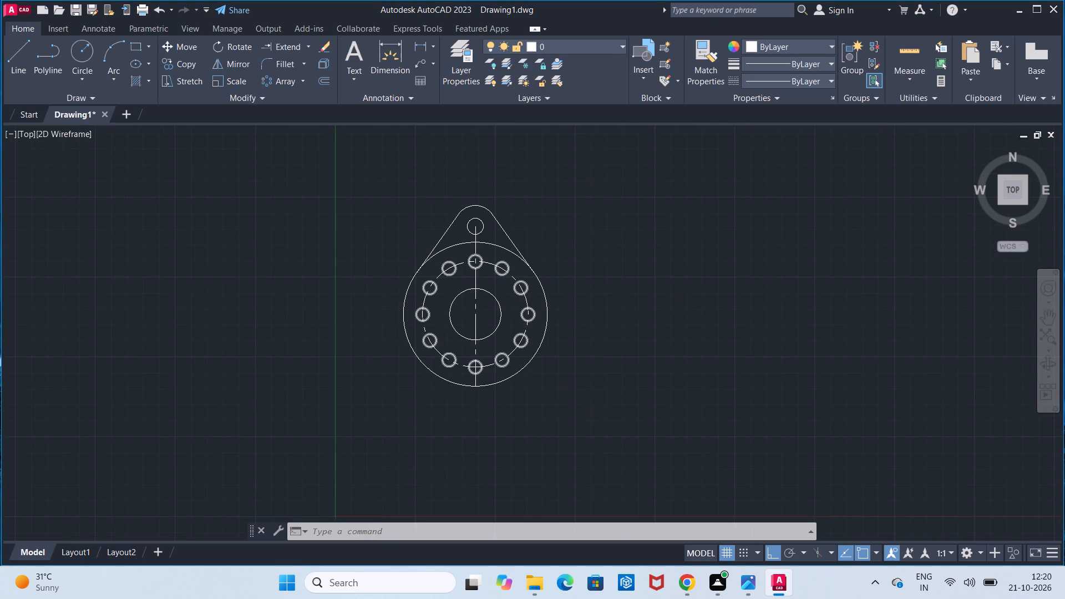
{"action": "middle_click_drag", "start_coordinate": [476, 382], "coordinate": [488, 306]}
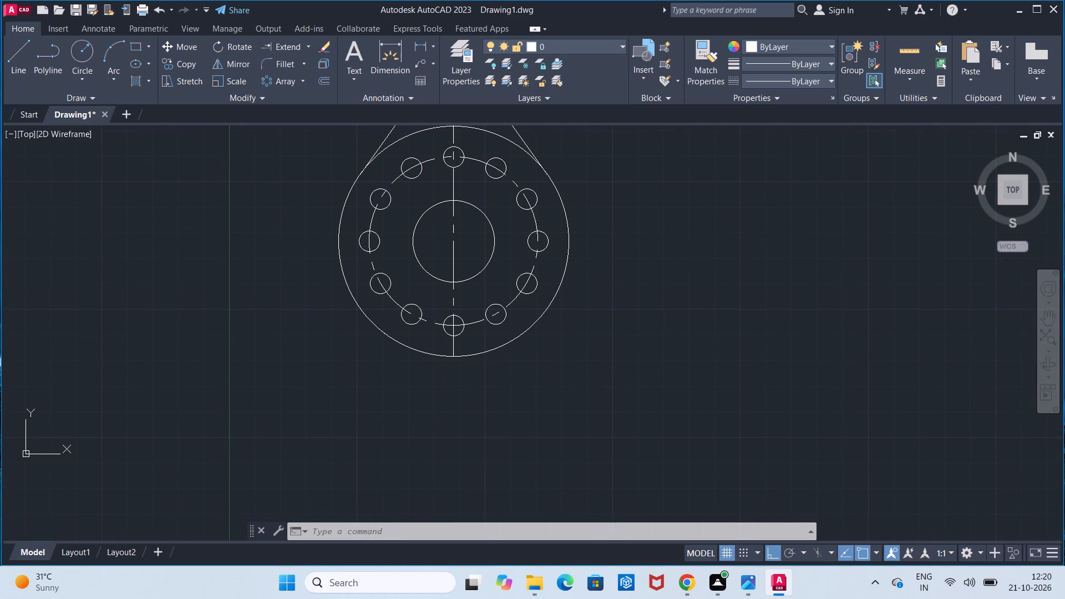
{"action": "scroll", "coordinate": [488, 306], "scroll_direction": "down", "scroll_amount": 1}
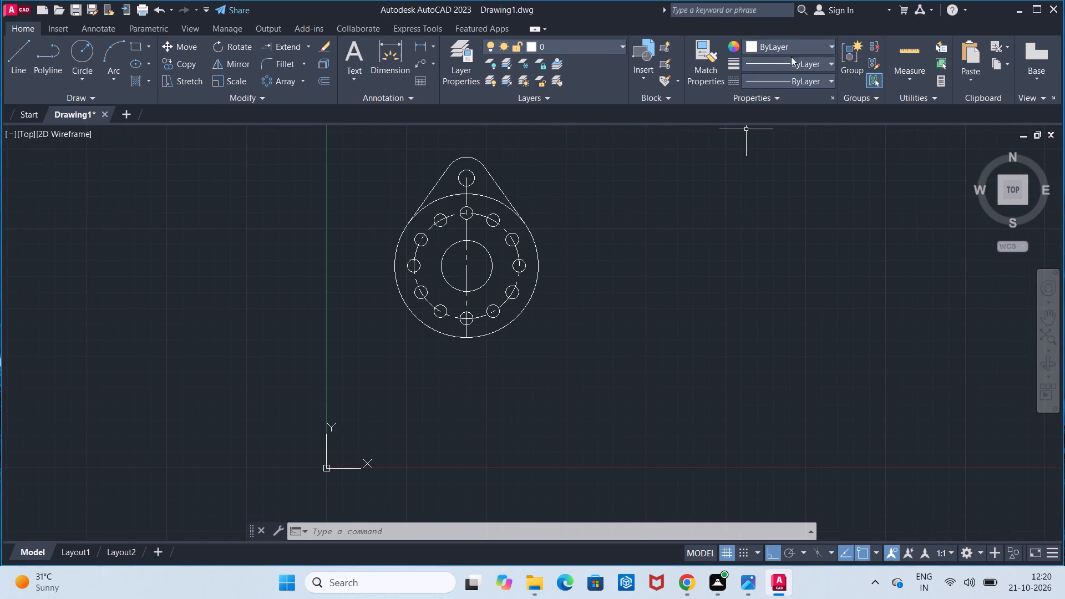
Set the current linetype to CENTER2 and draw a circle of radius 76 centred on the flange's centre.
{"action": "left_click", "coordinate": [794, 77]}
{"action": "left_click", "coordinate": [800, 129]}
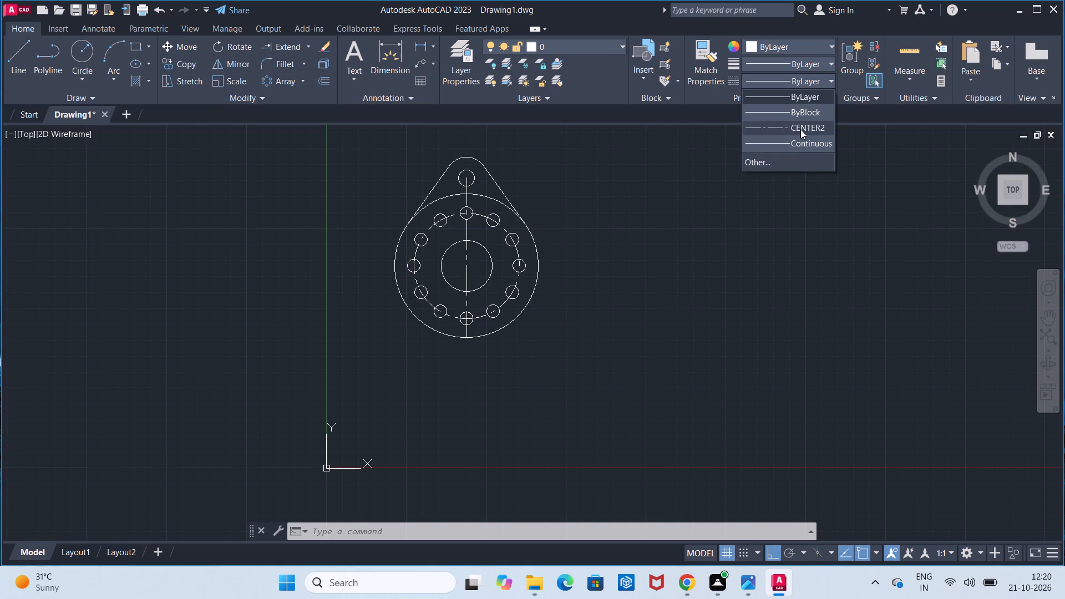
{"action": "left_click", "coordinate": [75, 58]}
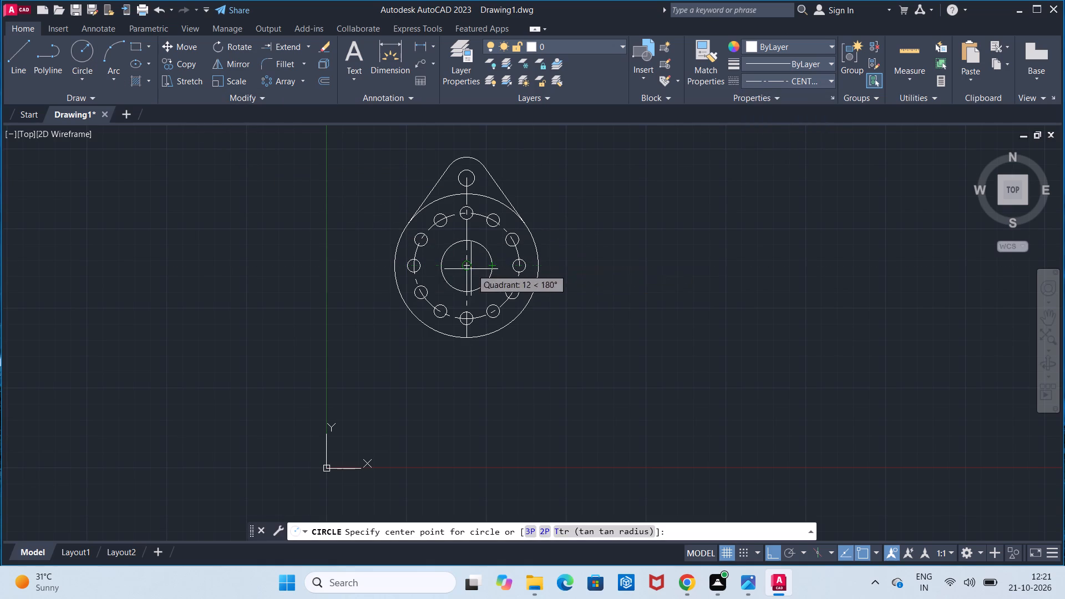
{"action": "left_click", "coordinate": [467, 269]}
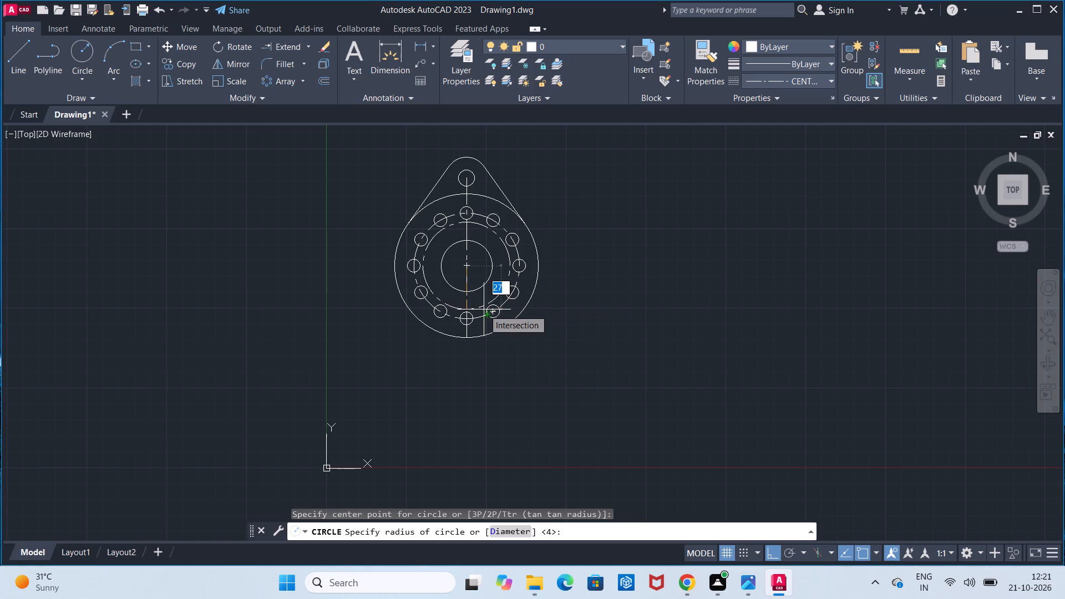
{"action": "type", "text": "76"}
{"action": "key", "text": "Return"}
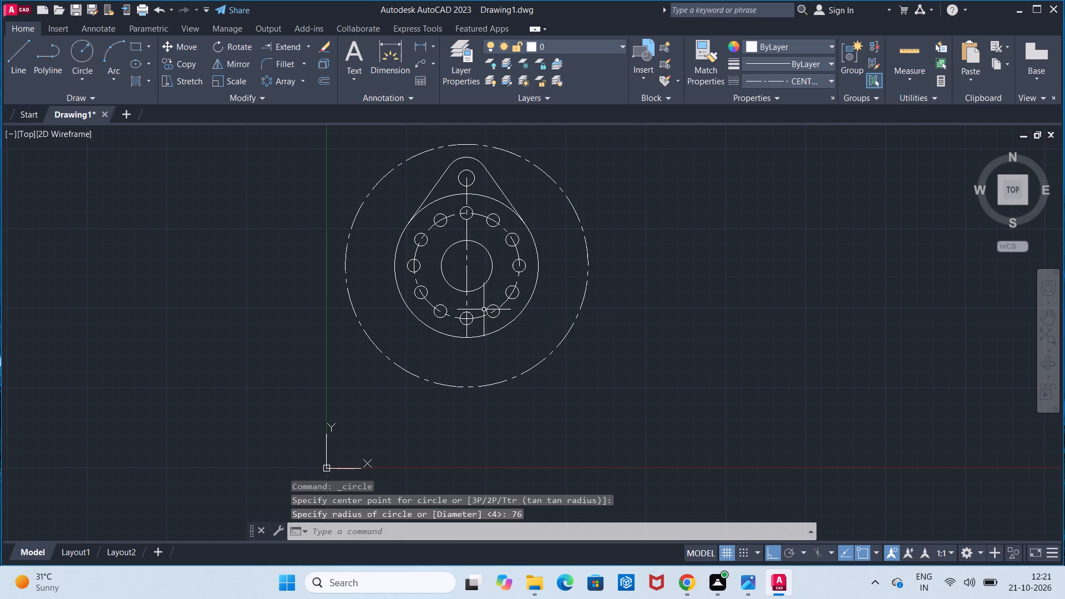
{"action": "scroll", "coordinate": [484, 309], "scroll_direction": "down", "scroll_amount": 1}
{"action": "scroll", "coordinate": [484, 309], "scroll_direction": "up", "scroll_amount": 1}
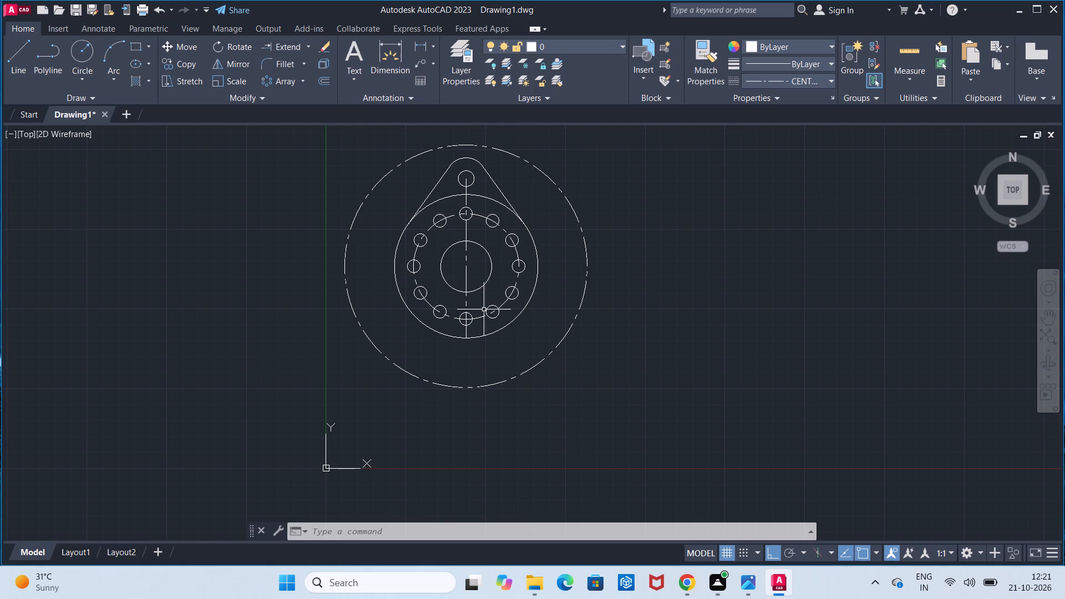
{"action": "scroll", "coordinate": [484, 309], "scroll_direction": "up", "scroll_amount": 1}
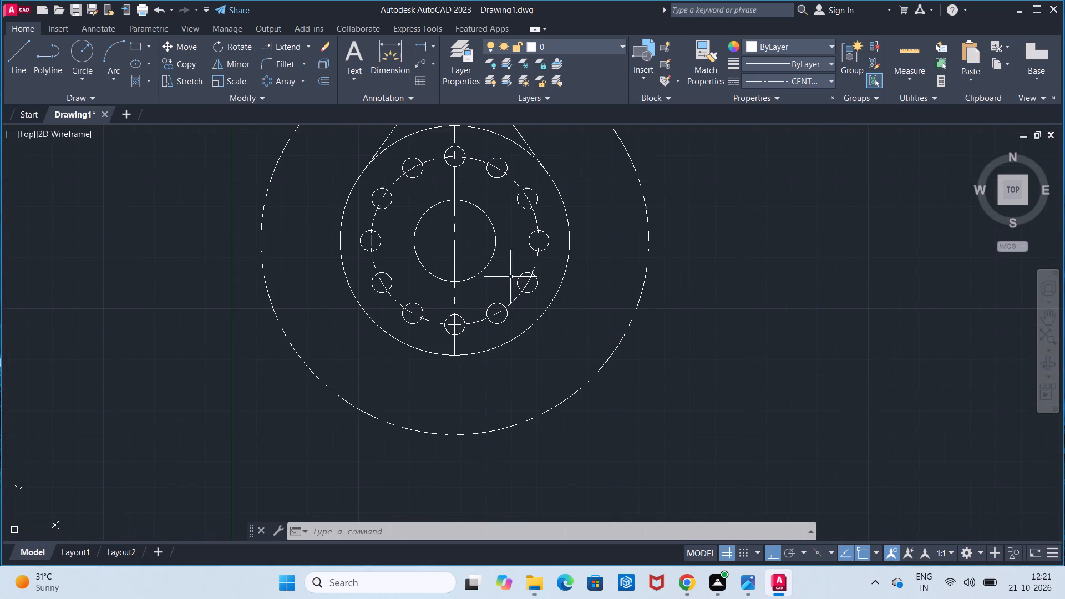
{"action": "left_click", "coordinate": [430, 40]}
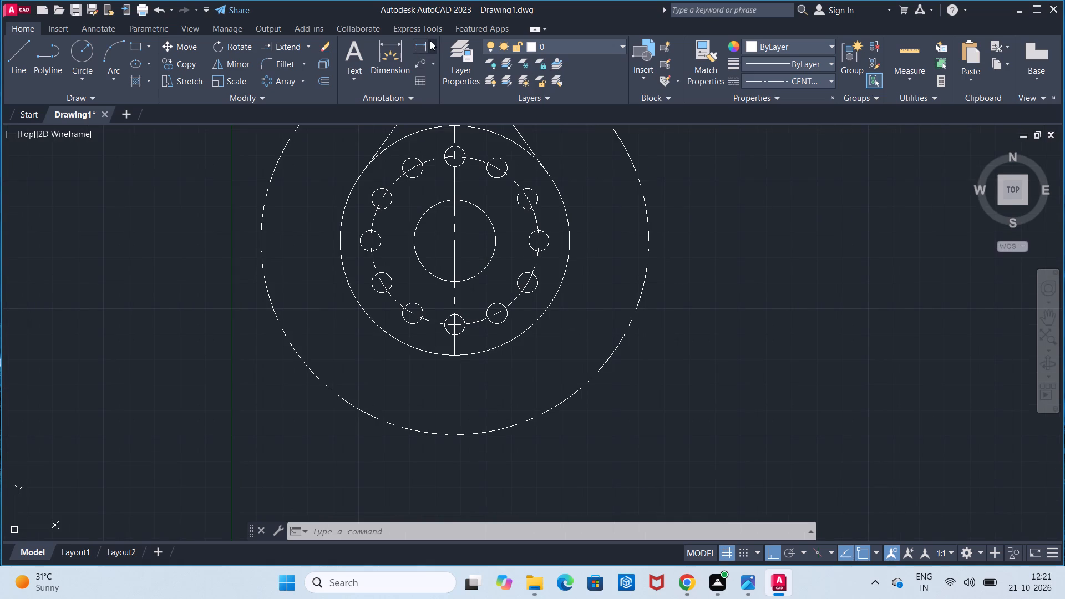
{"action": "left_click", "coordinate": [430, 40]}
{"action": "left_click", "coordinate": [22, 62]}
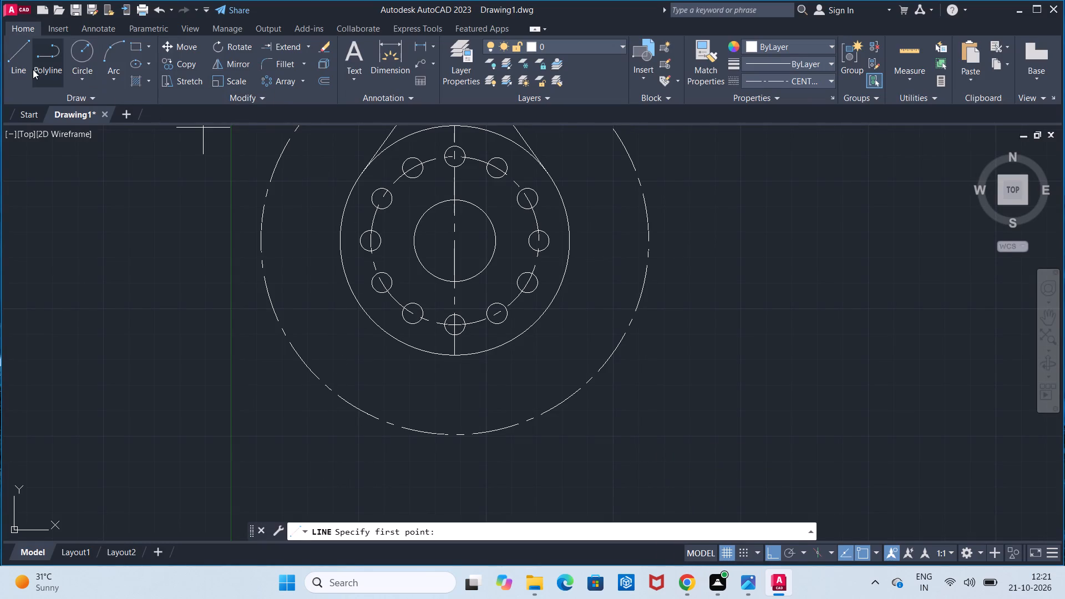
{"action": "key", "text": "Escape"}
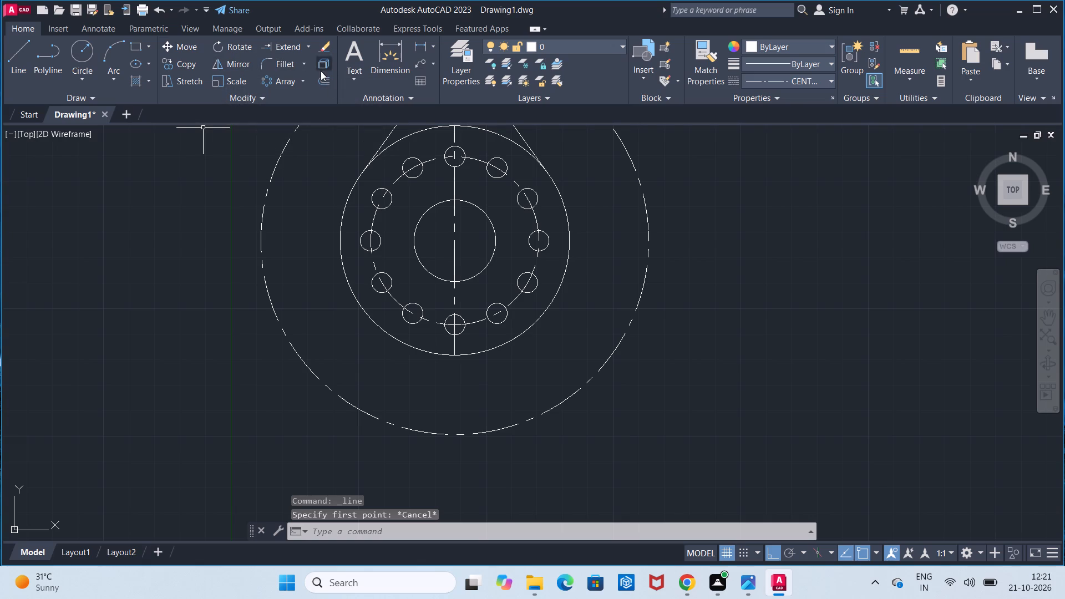
Extend the lower end of the vertical centerline down to the bottom of the radius 76 circle.
{"action": "left_click", "coordinate": [295, 43]}
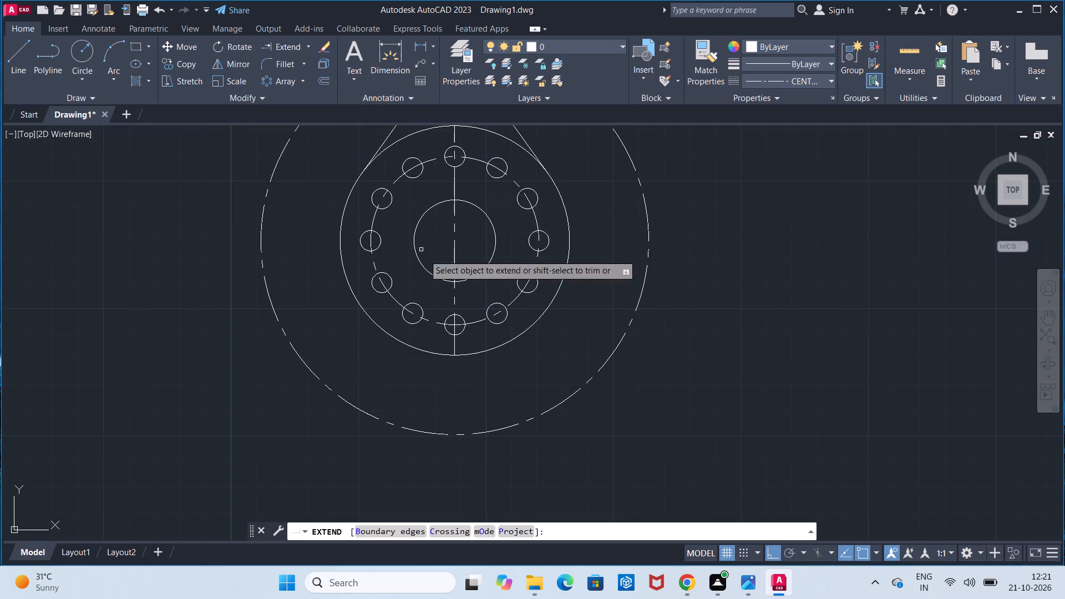
{"action": "left_click", "coordinate": [454, 352]}
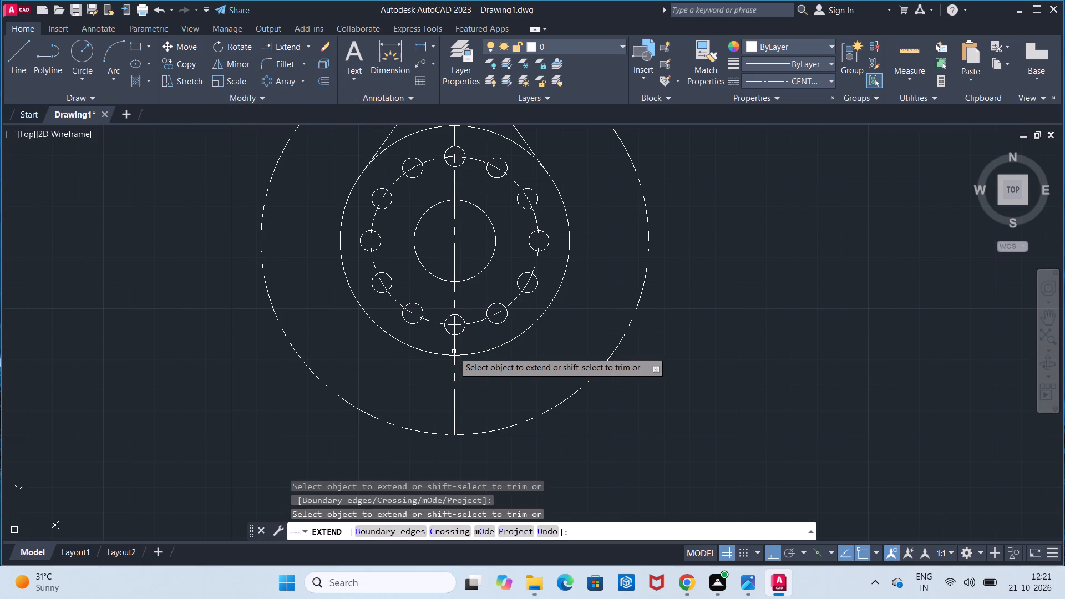
{"action": "key", "text": "Escape"}
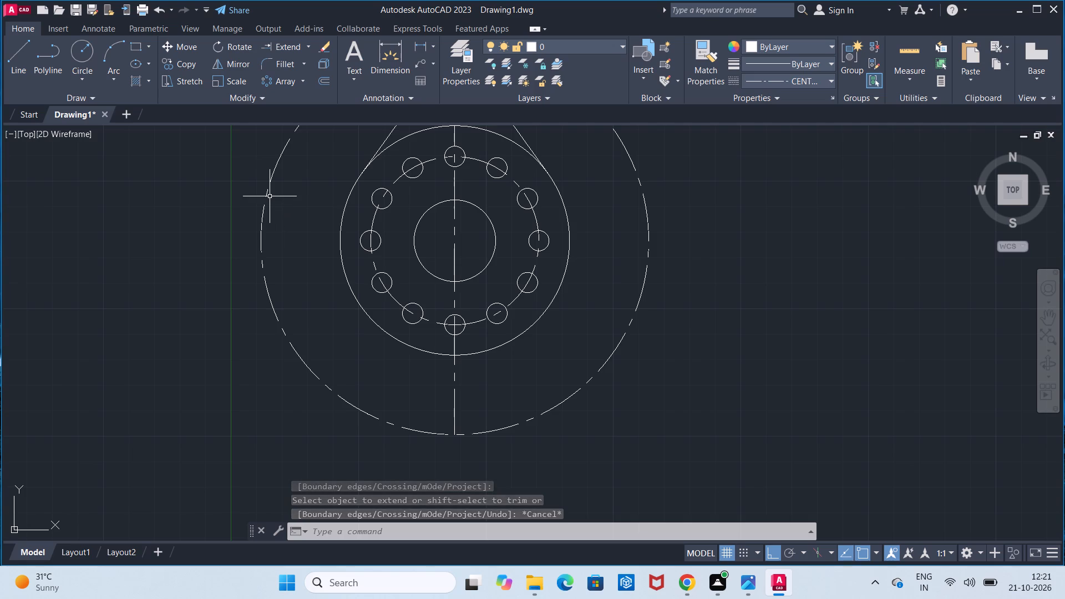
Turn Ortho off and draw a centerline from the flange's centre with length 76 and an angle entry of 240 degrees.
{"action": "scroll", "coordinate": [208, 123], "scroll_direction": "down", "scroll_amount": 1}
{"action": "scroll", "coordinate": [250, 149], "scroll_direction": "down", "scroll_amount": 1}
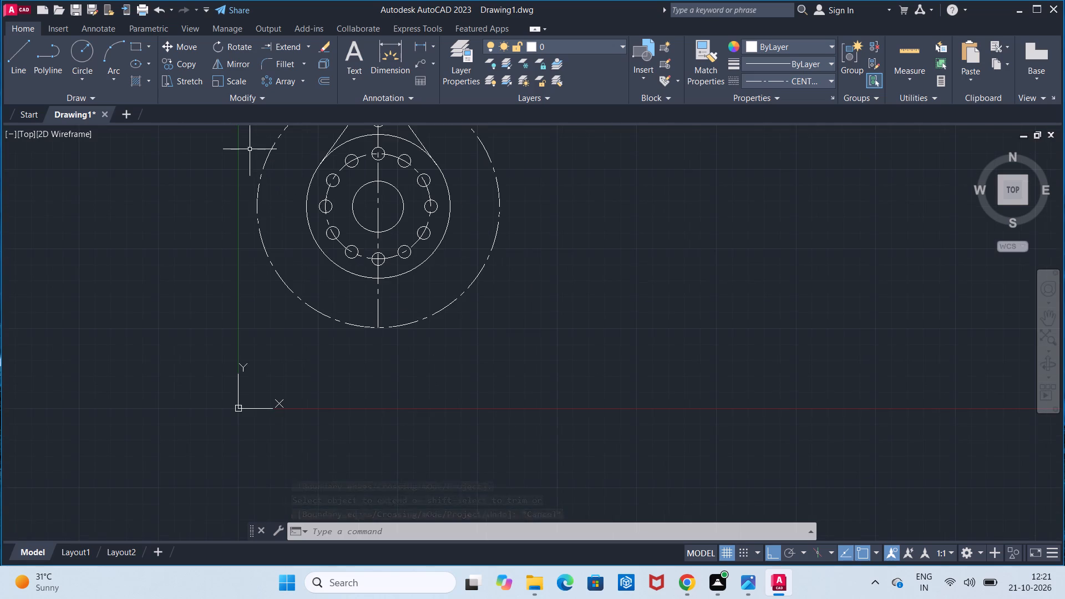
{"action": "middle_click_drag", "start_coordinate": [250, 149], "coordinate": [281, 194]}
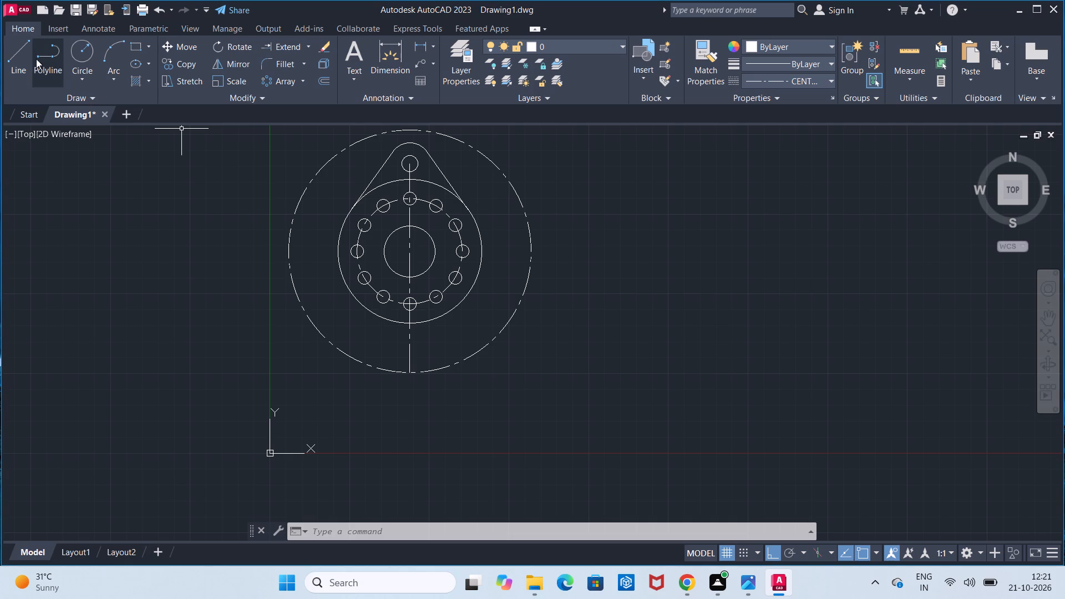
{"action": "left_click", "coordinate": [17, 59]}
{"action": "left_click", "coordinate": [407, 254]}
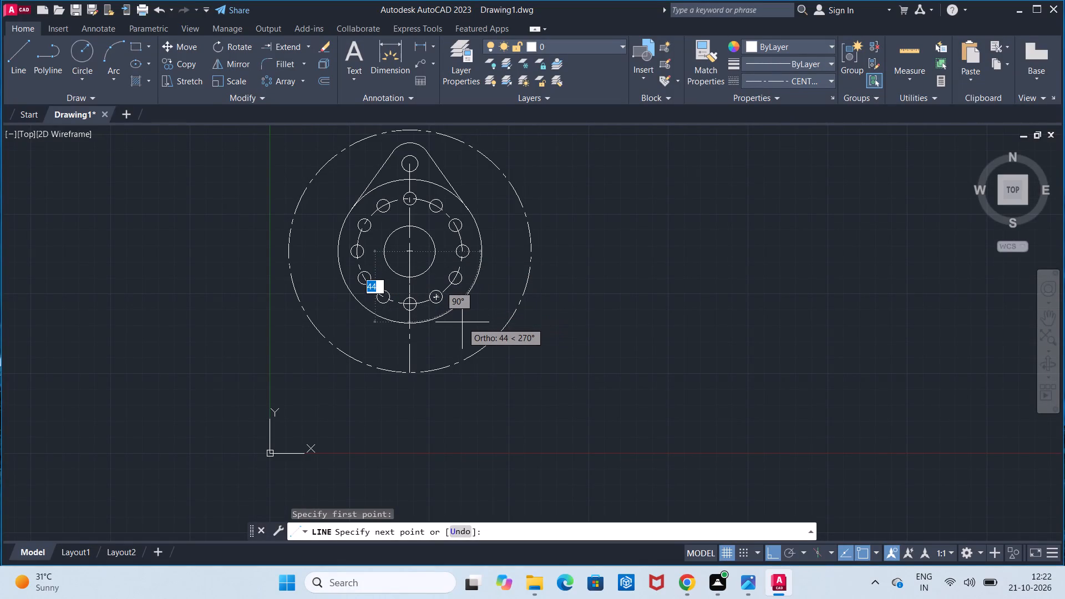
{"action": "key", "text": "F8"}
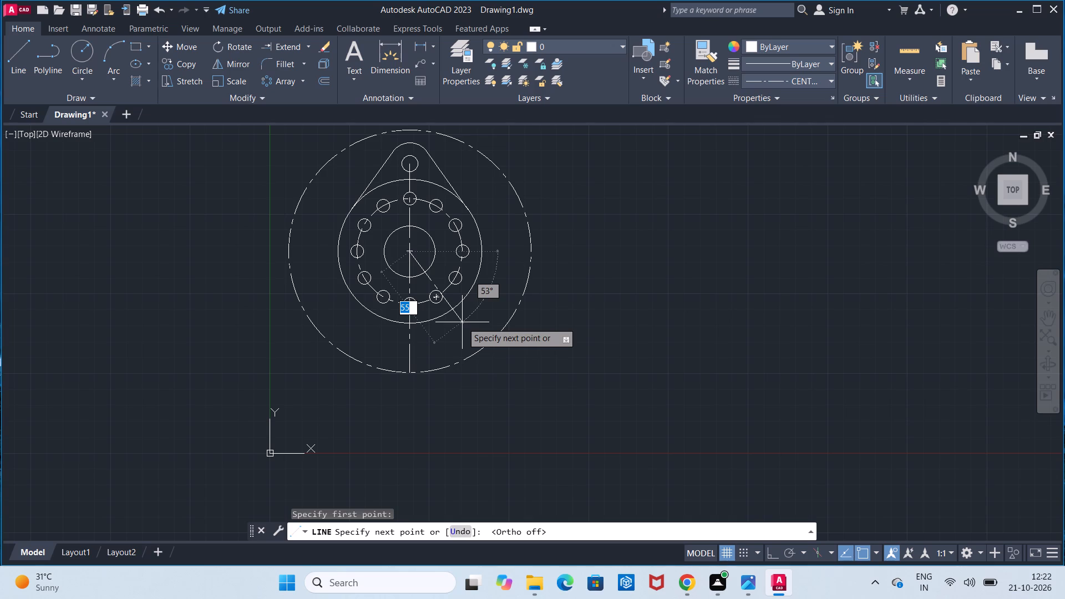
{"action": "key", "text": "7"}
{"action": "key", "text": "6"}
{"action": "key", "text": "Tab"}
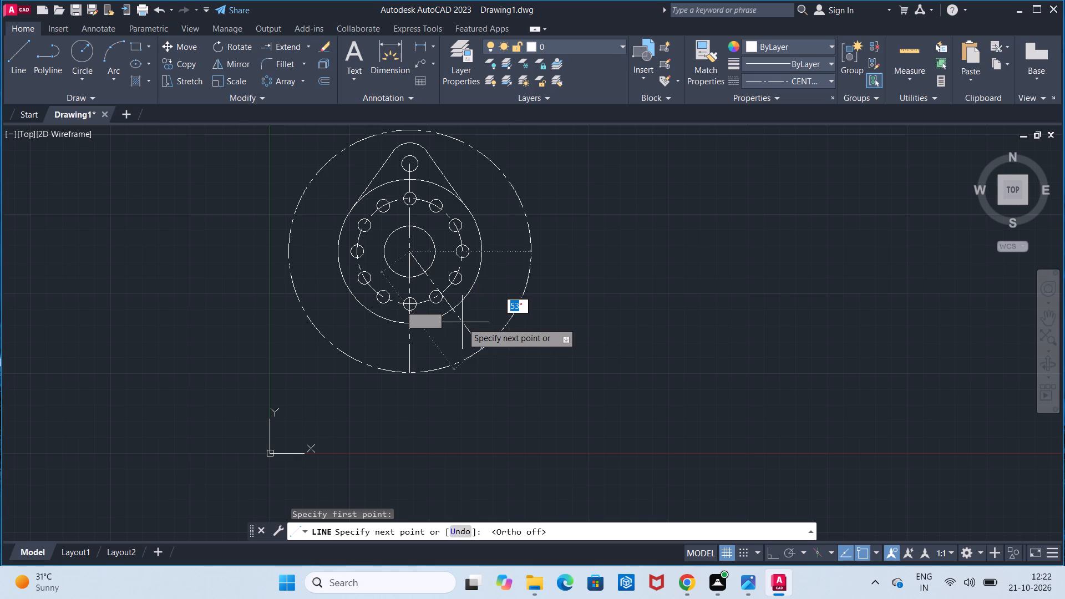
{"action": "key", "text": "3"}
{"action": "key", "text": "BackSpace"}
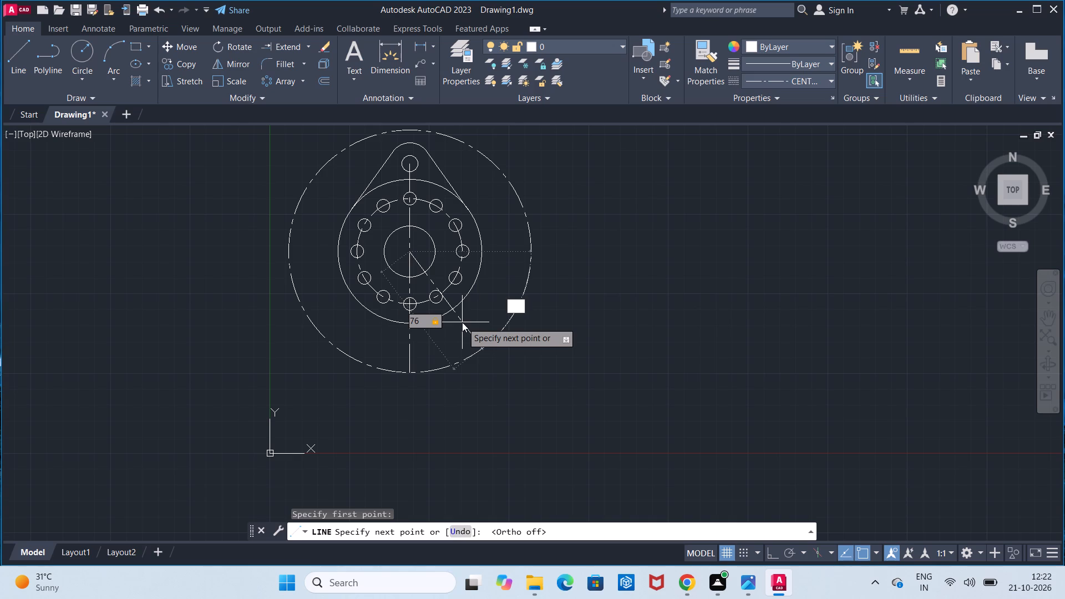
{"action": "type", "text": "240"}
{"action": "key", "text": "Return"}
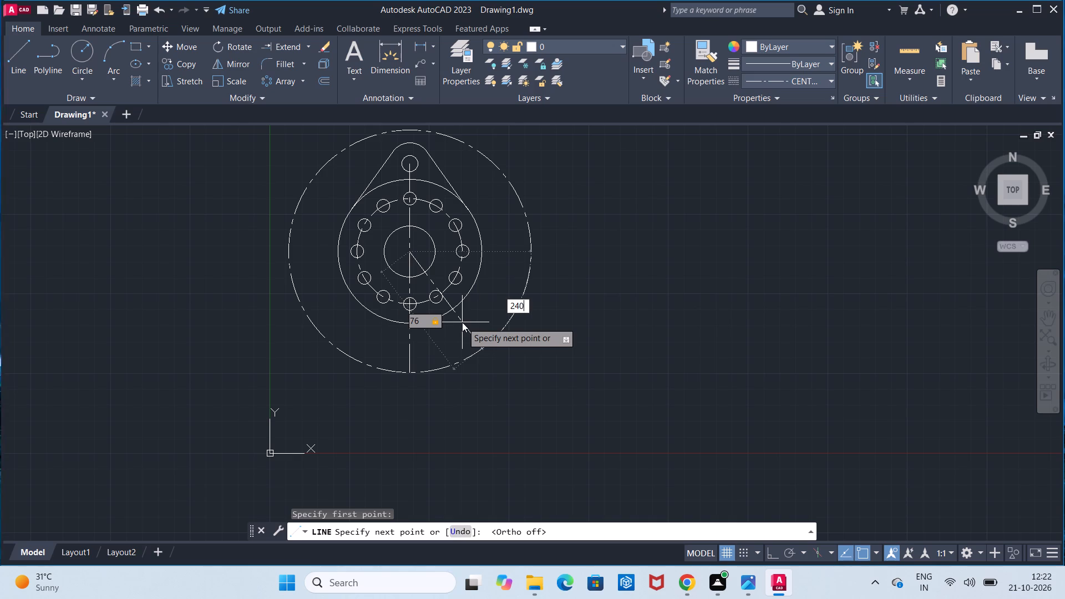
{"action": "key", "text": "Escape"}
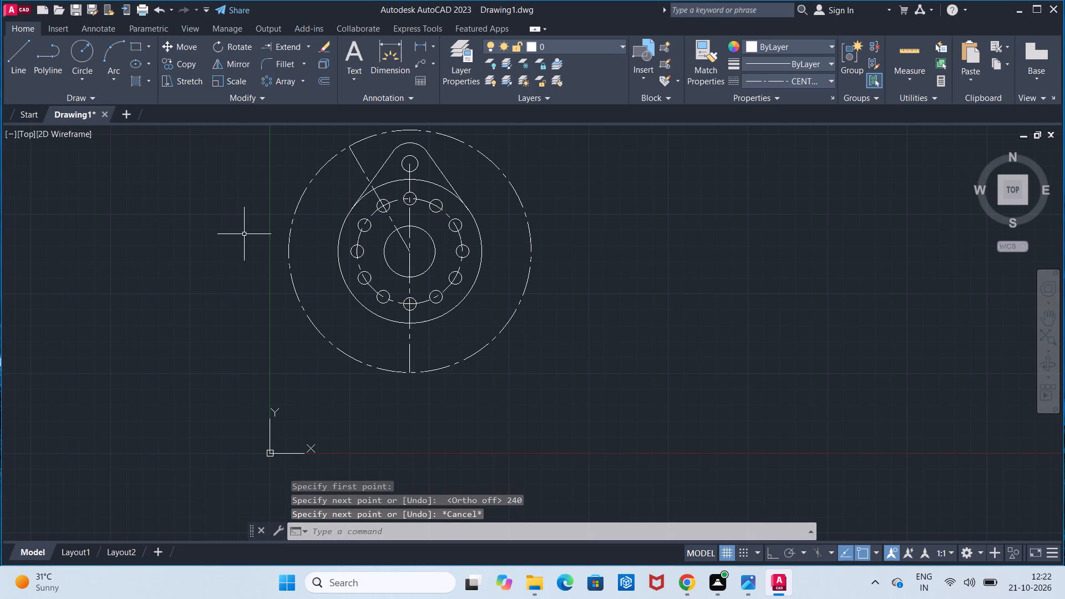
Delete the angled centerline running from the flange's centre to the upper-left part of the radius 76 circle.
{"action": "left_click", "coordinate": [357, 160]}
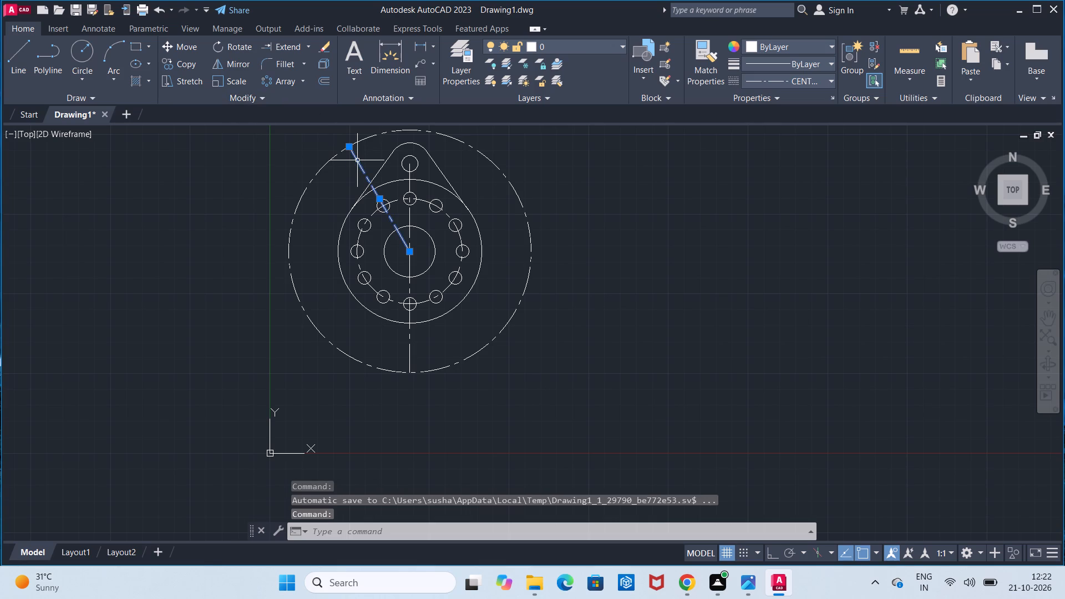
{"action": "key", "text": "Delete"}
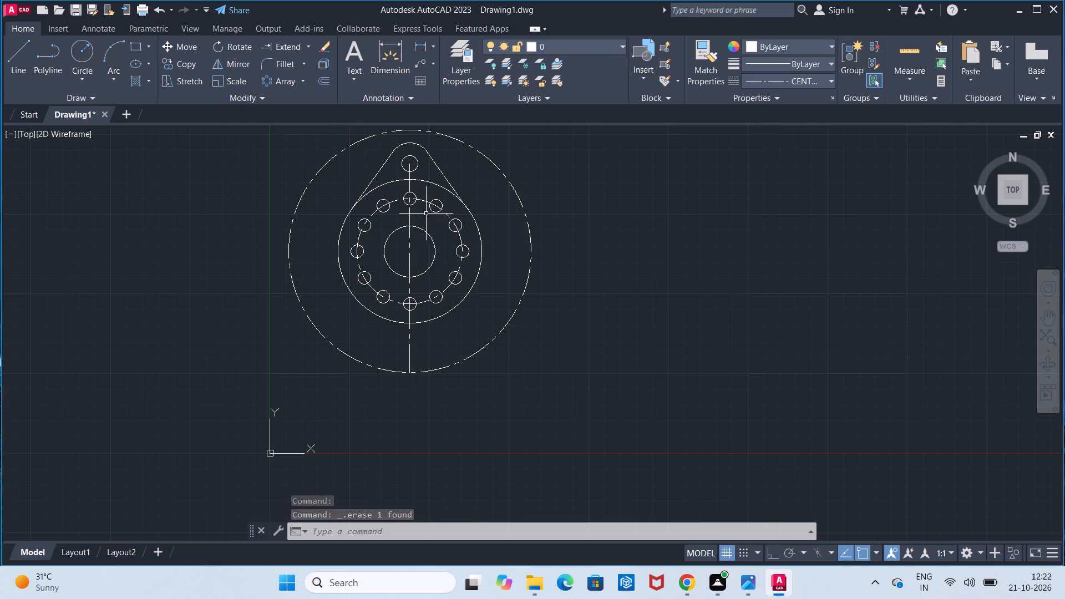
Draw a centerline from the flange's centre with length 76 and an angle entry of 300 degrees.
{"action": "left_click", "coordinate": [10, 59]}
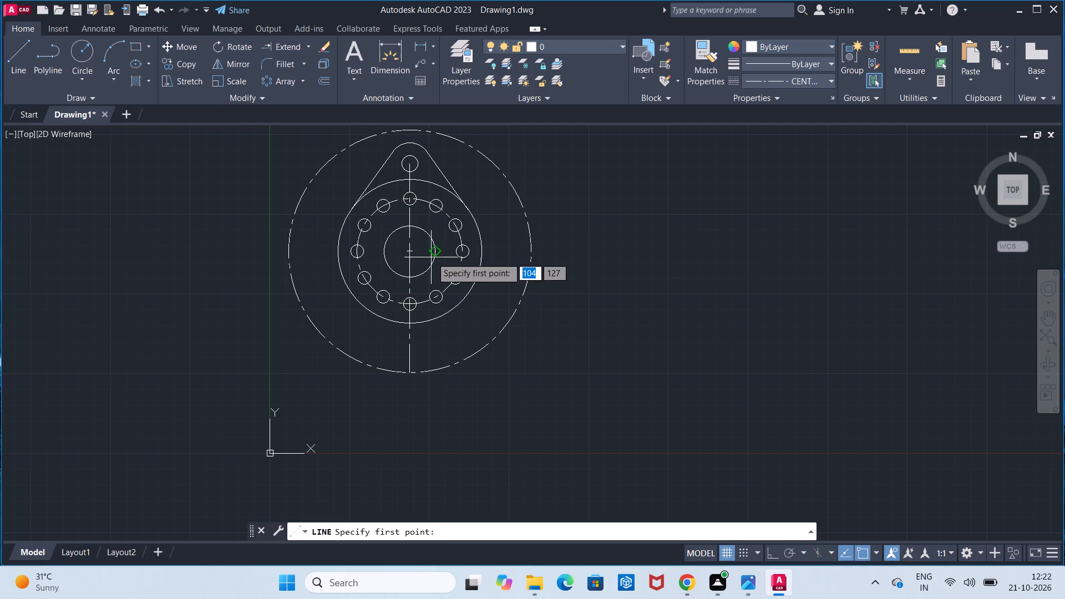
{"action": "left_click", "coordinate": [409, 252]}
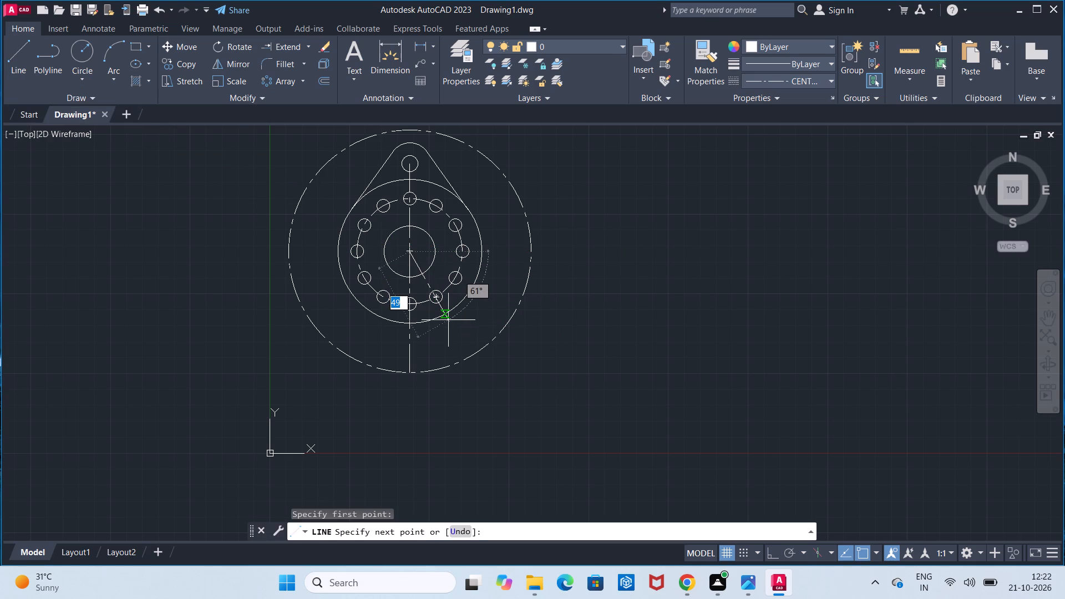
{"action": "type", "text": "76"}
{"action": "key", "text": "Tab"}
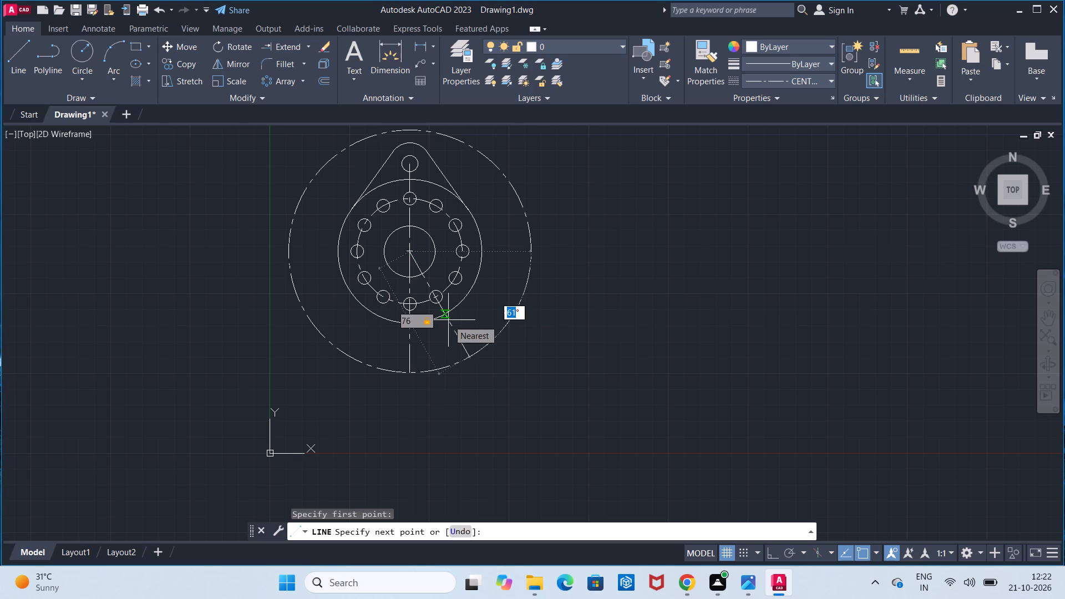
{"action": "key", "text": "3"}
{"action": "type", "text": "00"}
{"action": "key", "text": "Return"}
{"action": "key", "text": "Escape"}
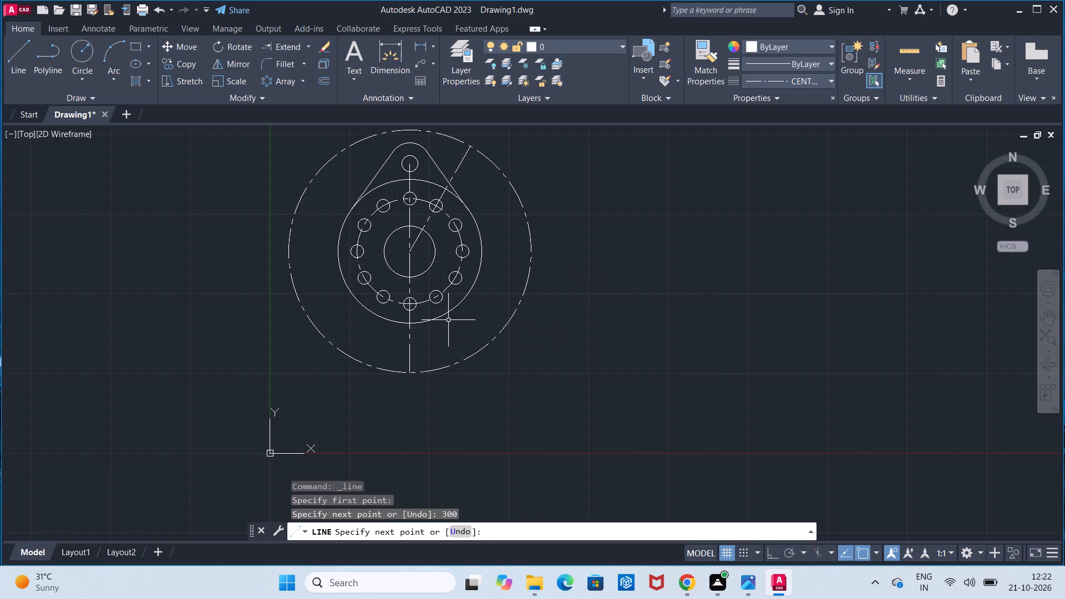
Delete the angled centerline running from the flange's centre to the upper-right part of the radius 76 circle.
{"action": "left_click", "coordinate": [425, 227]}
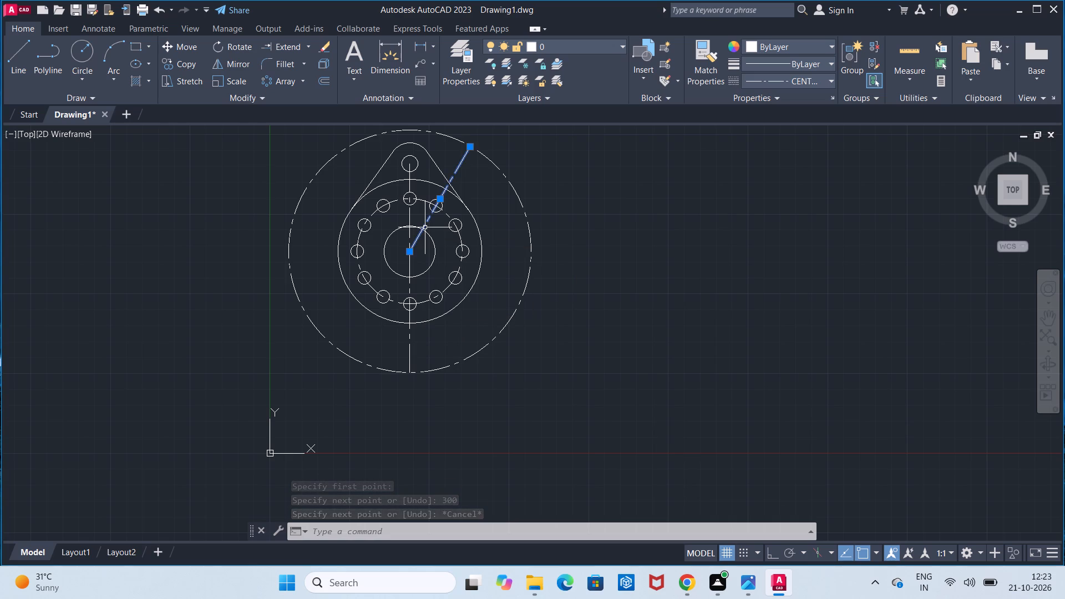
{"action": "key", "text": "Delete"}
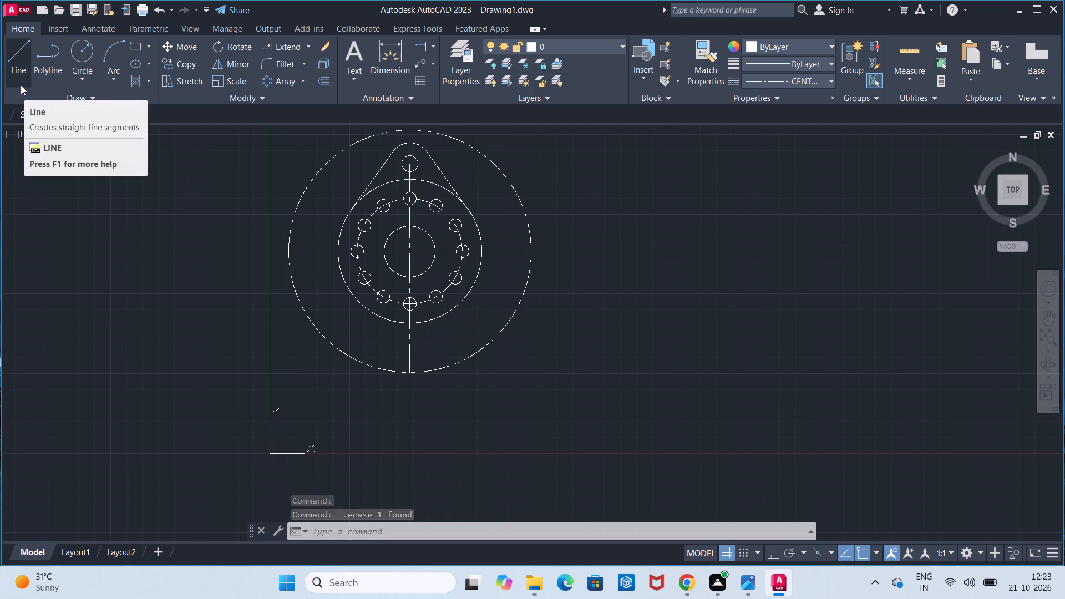
Draw a centerline of length 210 from the flange's centre toward the lower right, about 57 degrees below horizontal.
{"action": "left_click", "coordinate": [18, 80]}
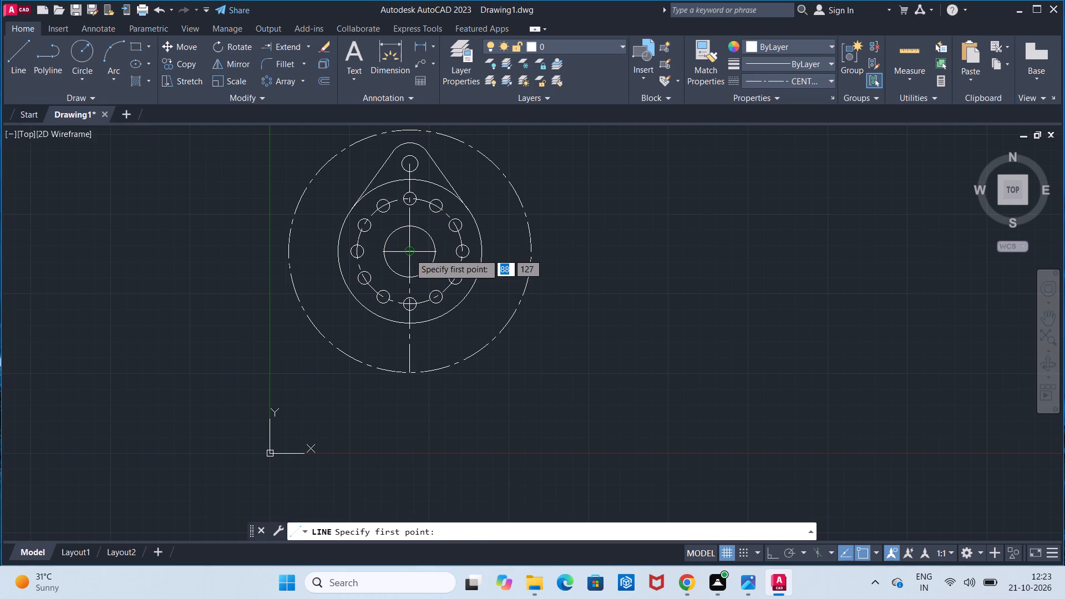
{"action": "left_click", "coordinate": [409, 253]}
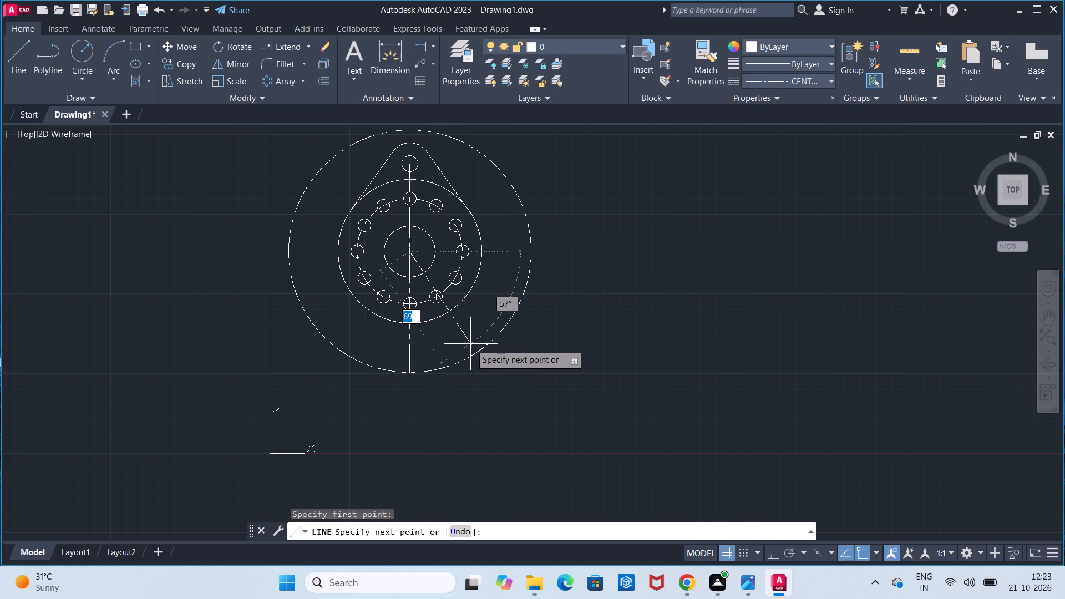
{"action": "type", "text": "21"}
{"action": "key", "text": "0"}
{"action": "key", "text": "Return"}
{"action": "key", "text": "Escape"}
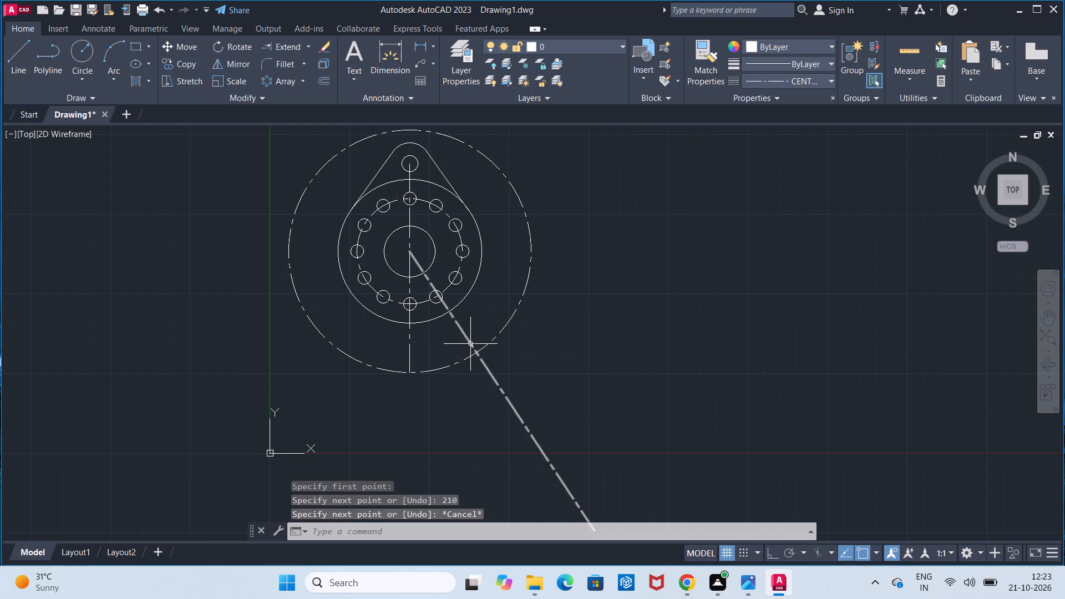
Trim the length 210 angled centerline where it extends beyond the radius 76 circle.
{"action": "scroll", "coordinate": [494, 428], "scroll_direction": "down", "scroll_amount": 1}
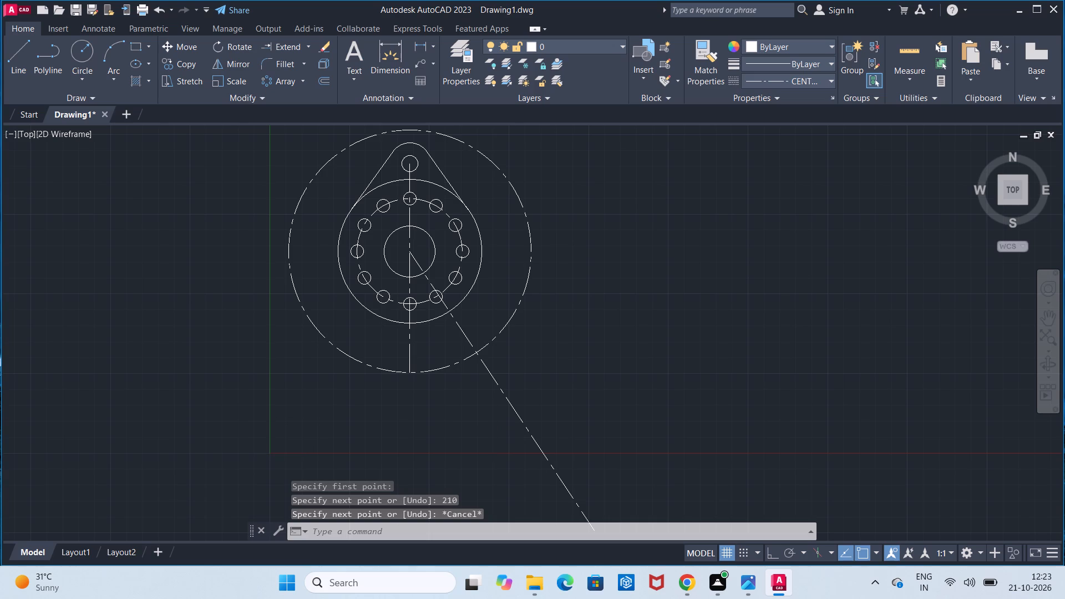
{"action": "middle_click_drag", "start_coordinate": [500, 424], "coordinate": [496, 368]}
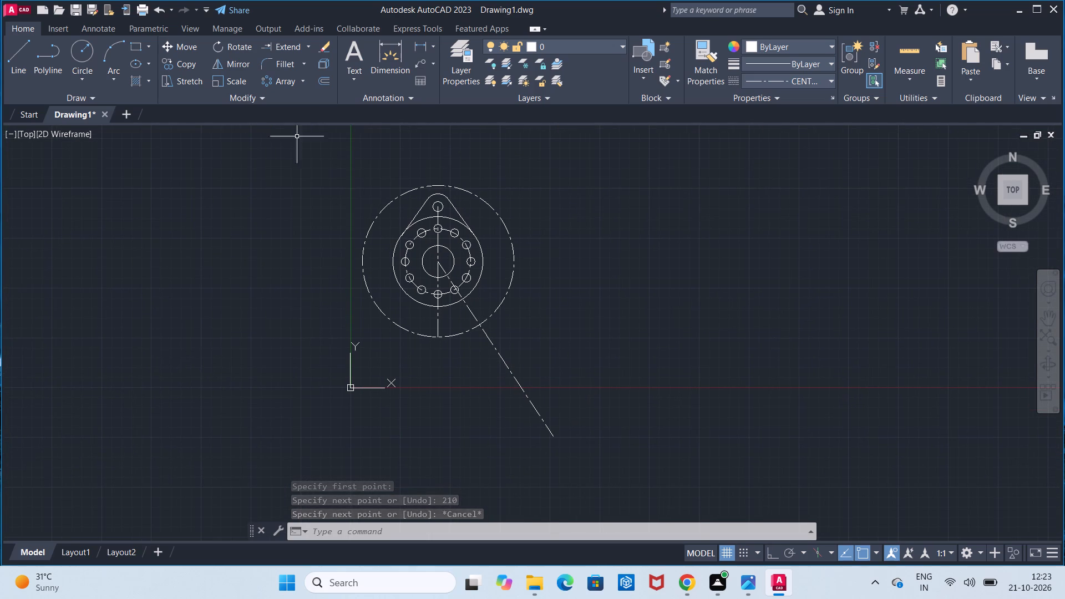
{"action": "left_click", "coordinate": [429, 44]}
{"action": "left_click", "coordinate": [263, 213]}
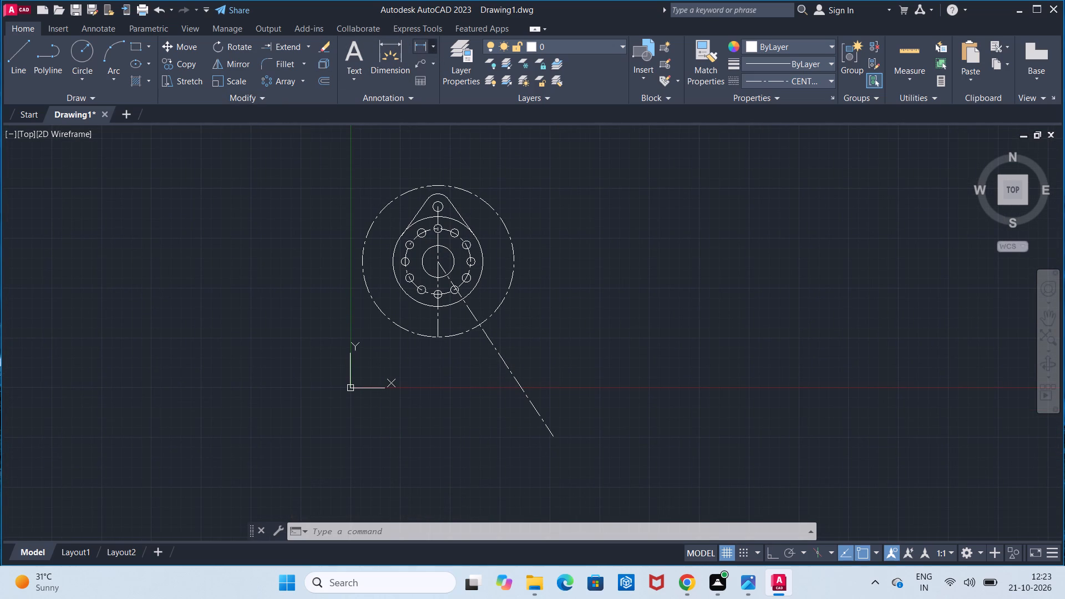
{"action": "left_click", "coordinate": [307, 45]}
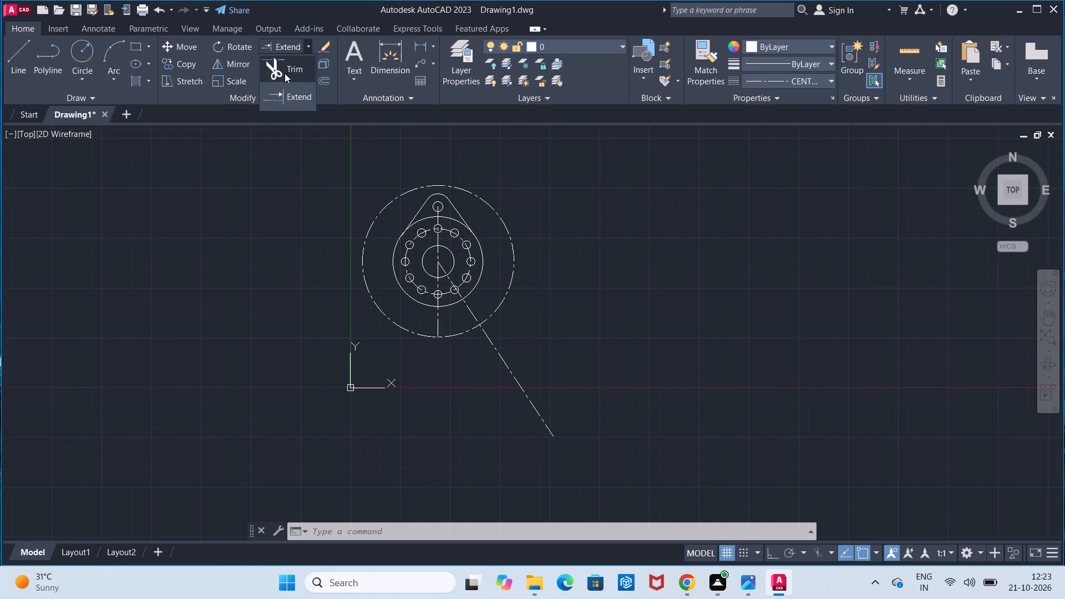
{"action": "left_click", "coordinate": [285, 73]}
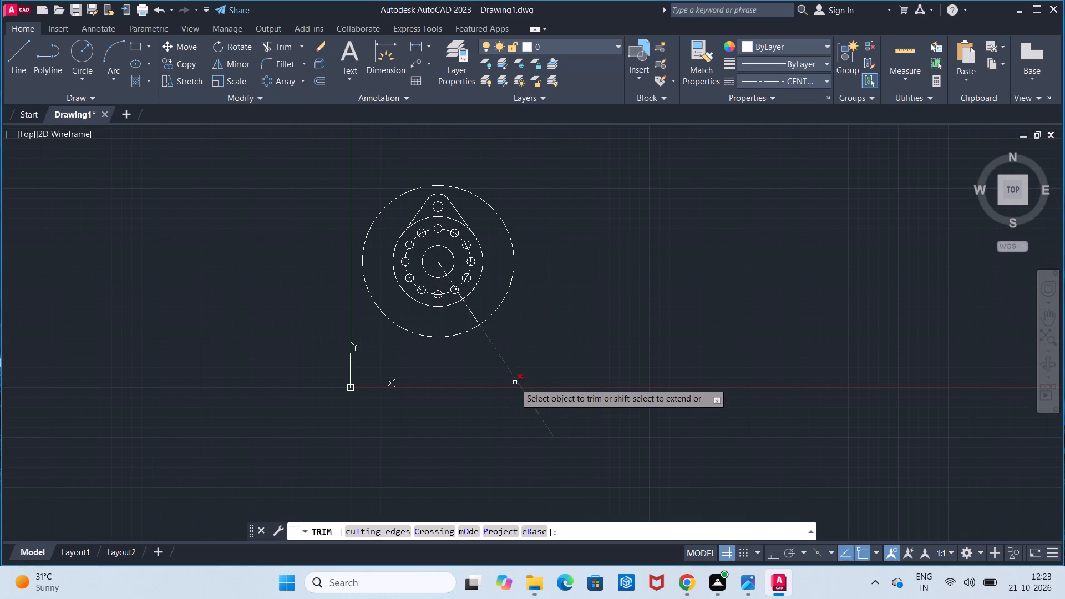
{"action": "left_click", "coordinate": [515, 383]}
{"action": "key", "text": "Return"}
Check the angle between the angled centerline and the vertical centerline with an angular dimension, without placing it.
{"action": "scroll", "coordinate": [515, 383], "scroll_direction": "up", "scroll_amount": 1}
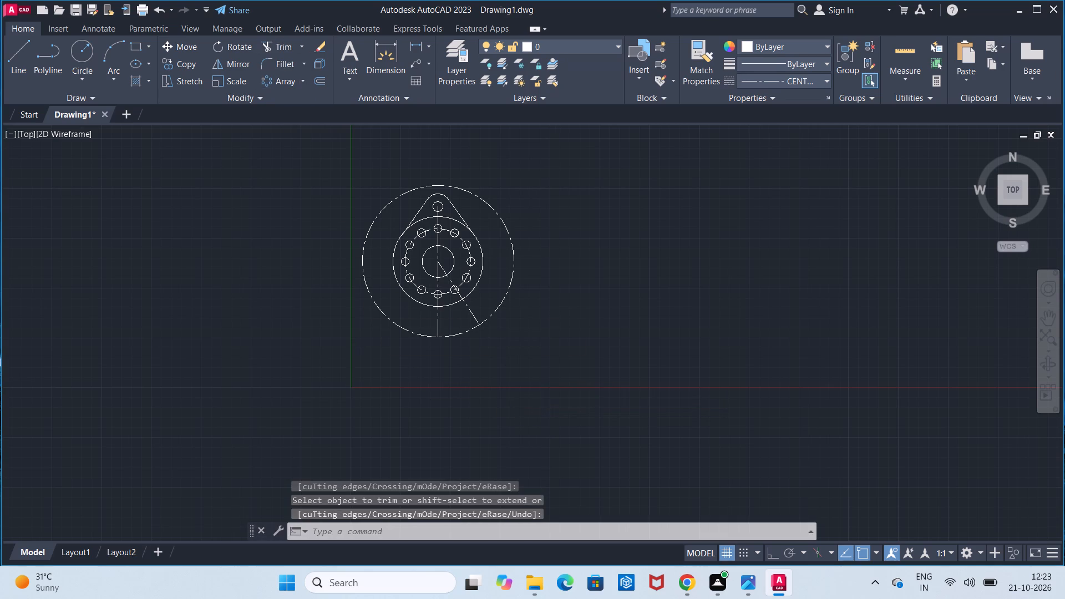
{"action": "middle_click_drag", "start_coordinate": [457, 349], "coordinate": [503, 502]}
{"action": "scroll", "coordinate": [503, 502], "scroll_direction": "up", "scroll_amount": 1}
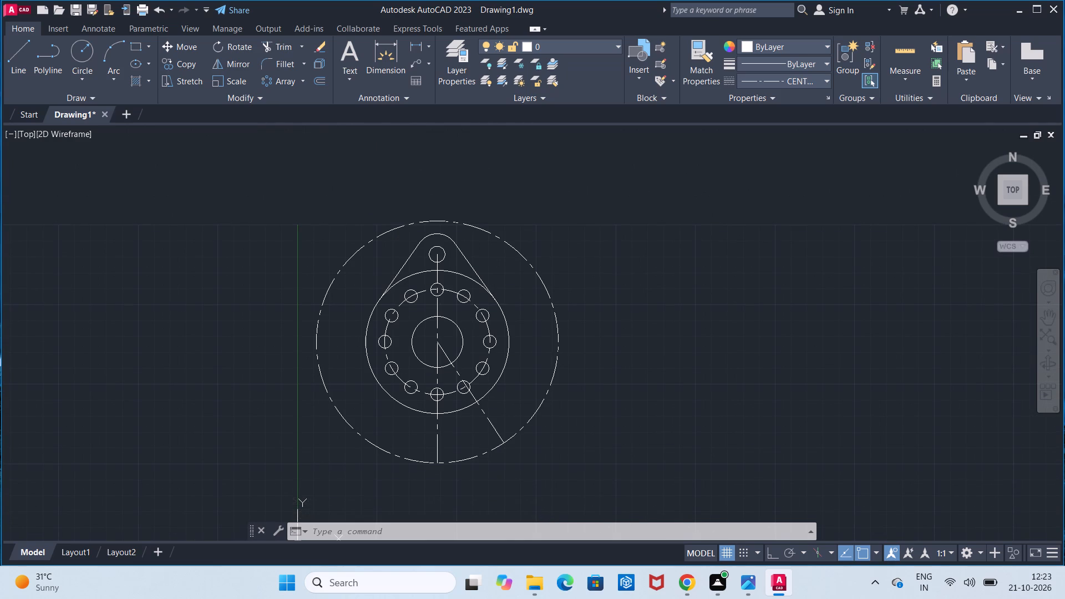
{"action": "scroll", "coordinate": [467, 393], "scroll_direction": "up", "scroll_amount": 2}
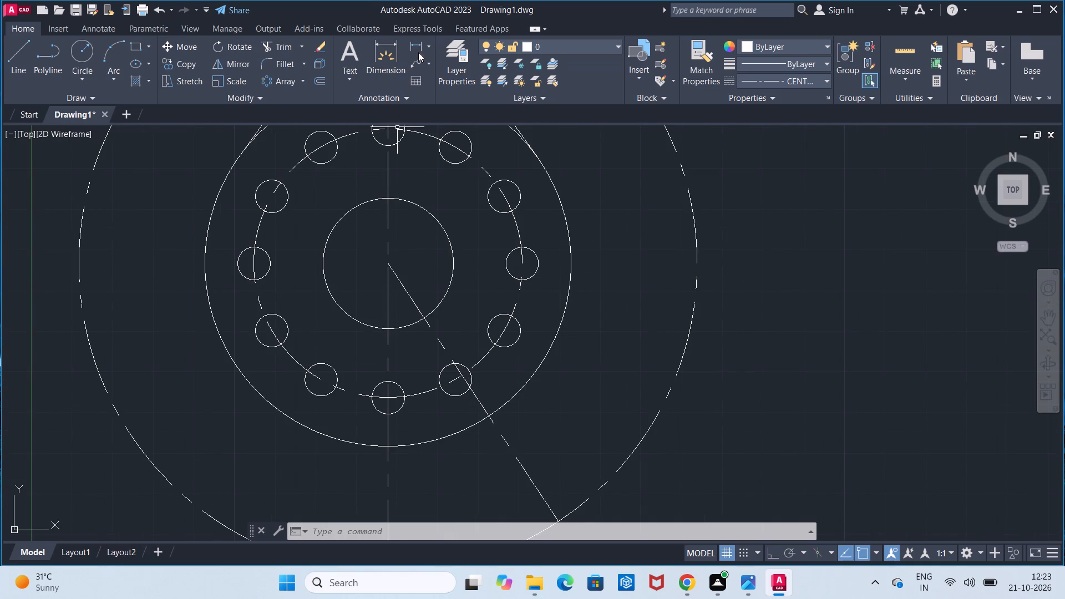
{"action": "left_click", "coordinate": [430, 44]}
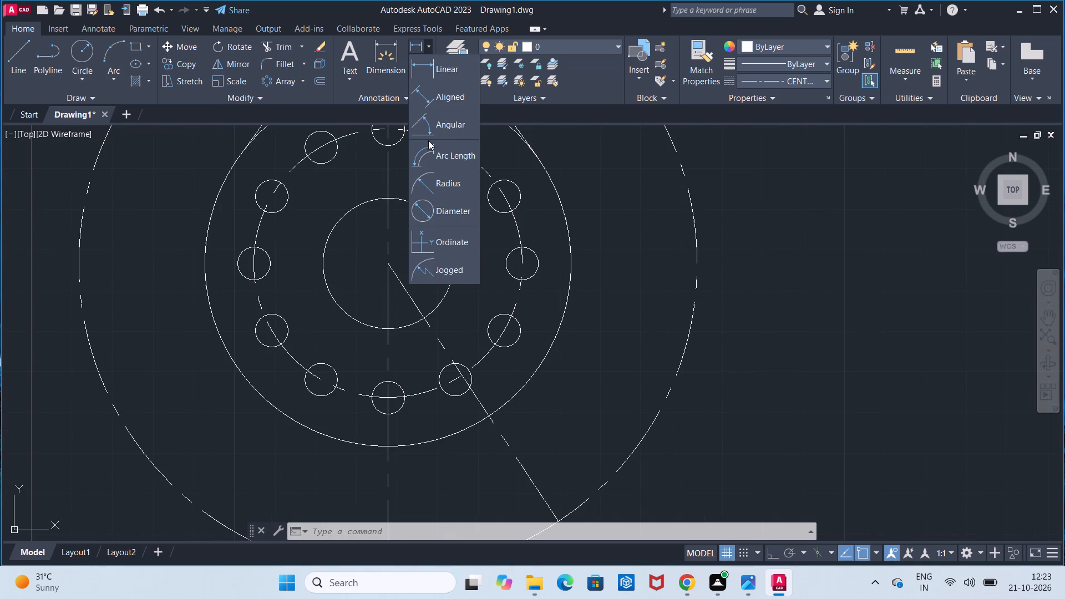
{"action": "left_click", "coordinate": [428, 140]}
{"action": "left_click", "coordinate": [443, 115]}
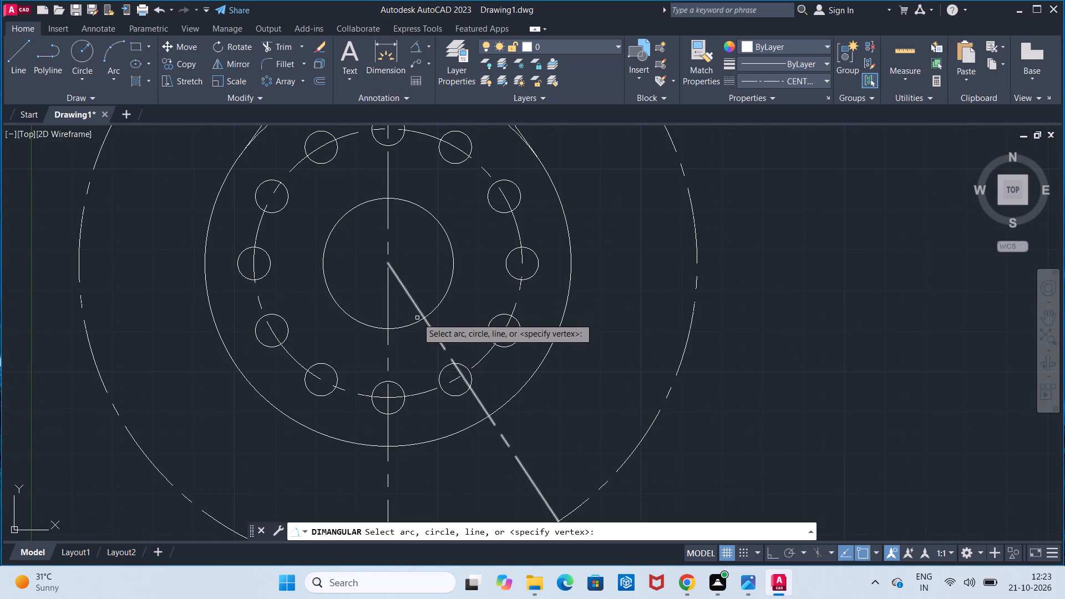
{"action": "left_click", "coordinate": [424, 316]}
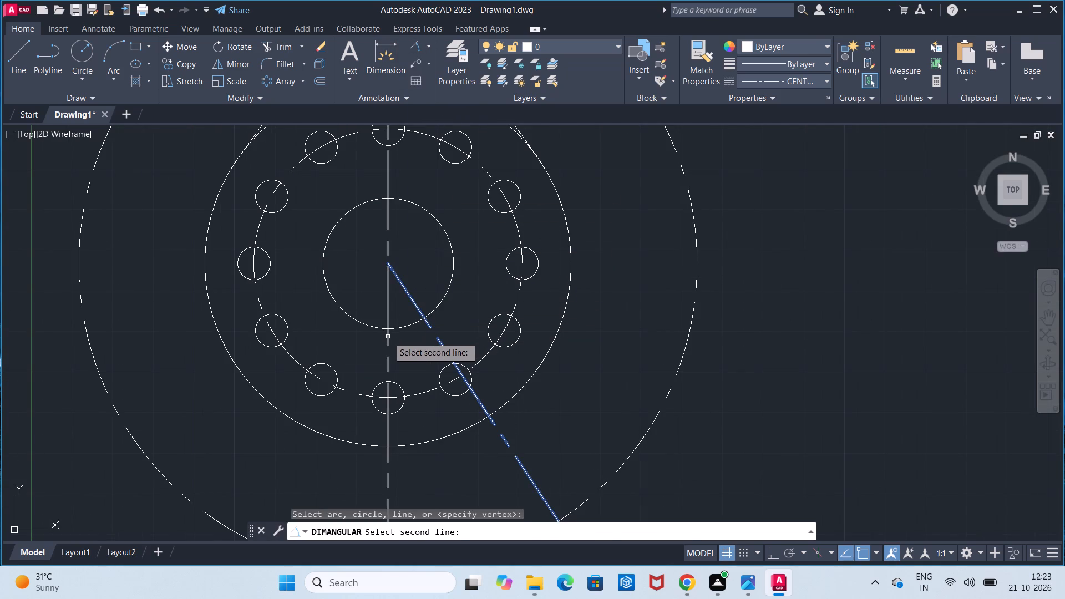
{"action": "left_click", "coordinate": [388, 337]}
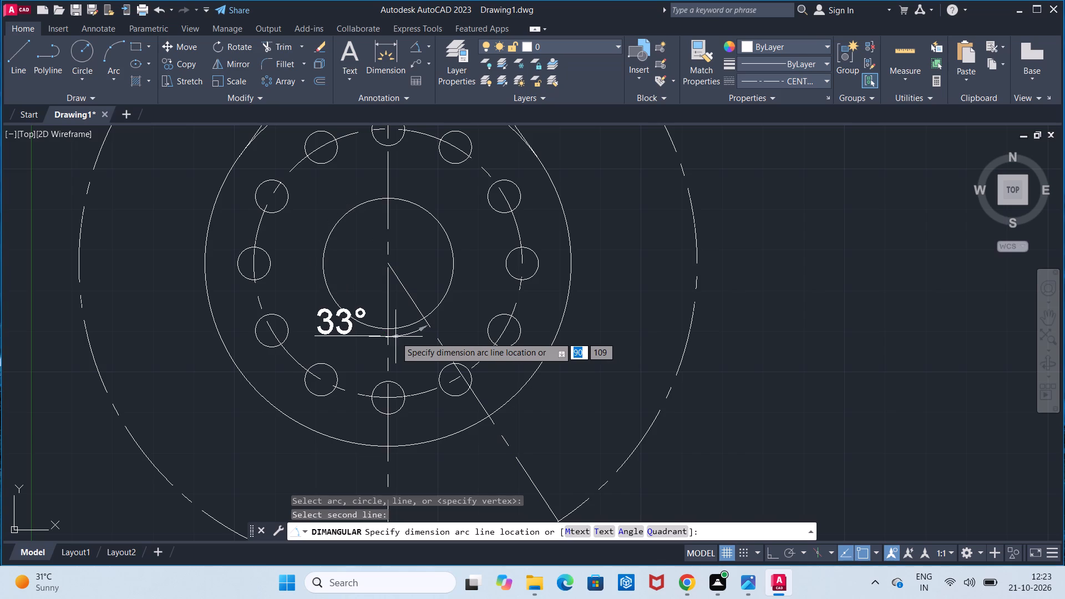
{"action": "key", "text": "Escape"}
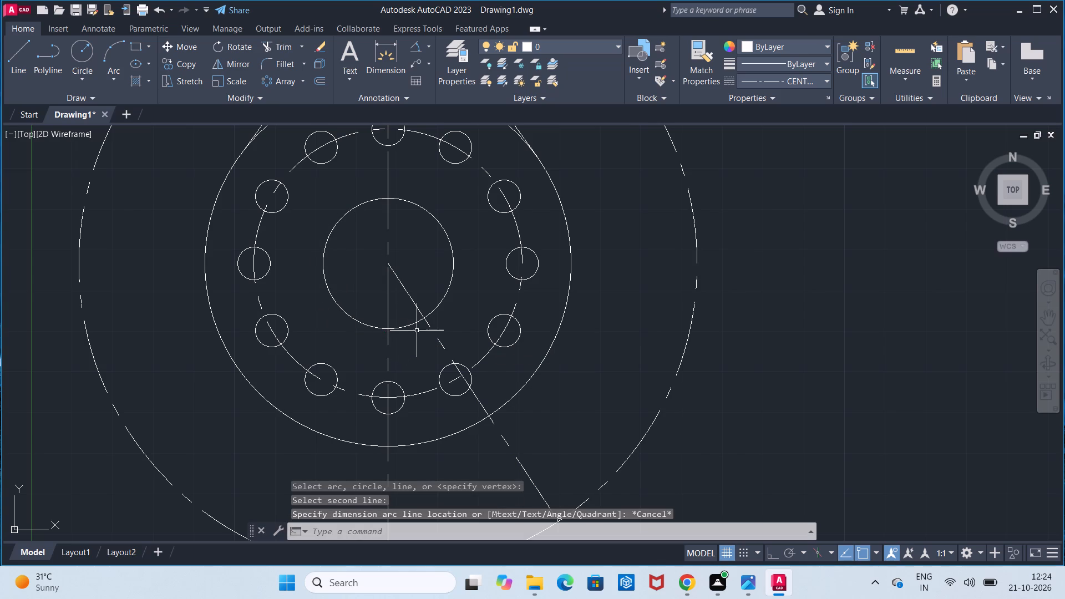
Delete the angled centerline running from the flange's centre to the lower-right part of the radius 76 circle.
{"action": "left_click", "coordinate": [428, 327]}
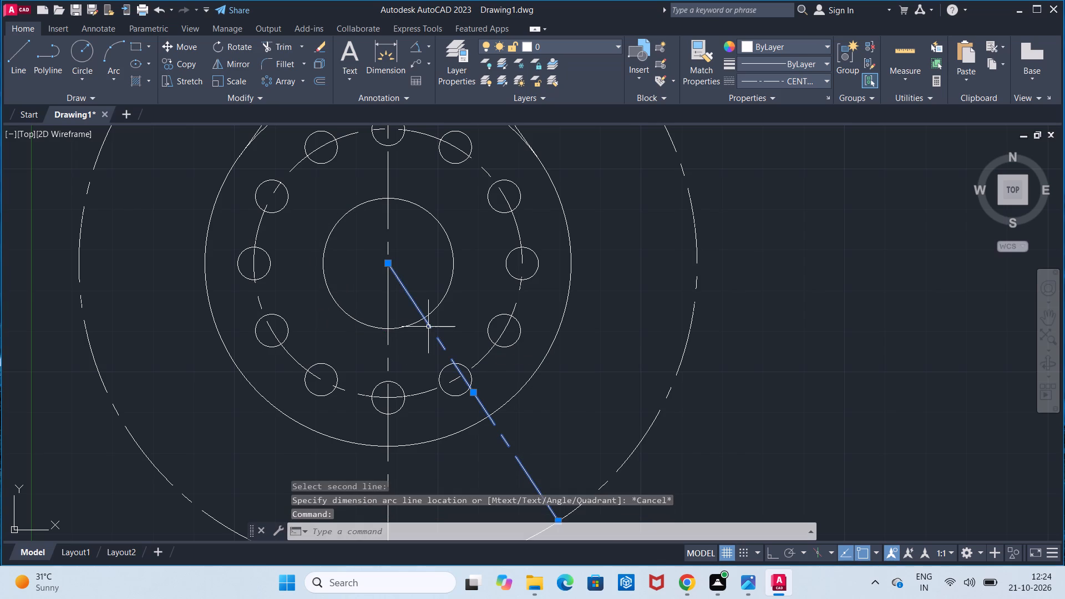
{"action": "key", "text": "Delete"}
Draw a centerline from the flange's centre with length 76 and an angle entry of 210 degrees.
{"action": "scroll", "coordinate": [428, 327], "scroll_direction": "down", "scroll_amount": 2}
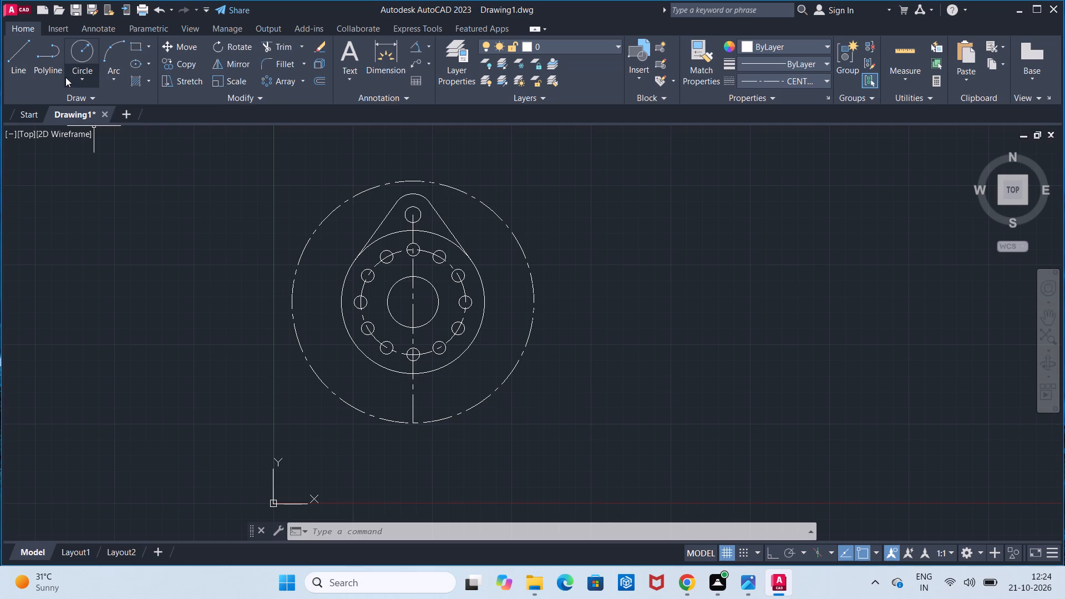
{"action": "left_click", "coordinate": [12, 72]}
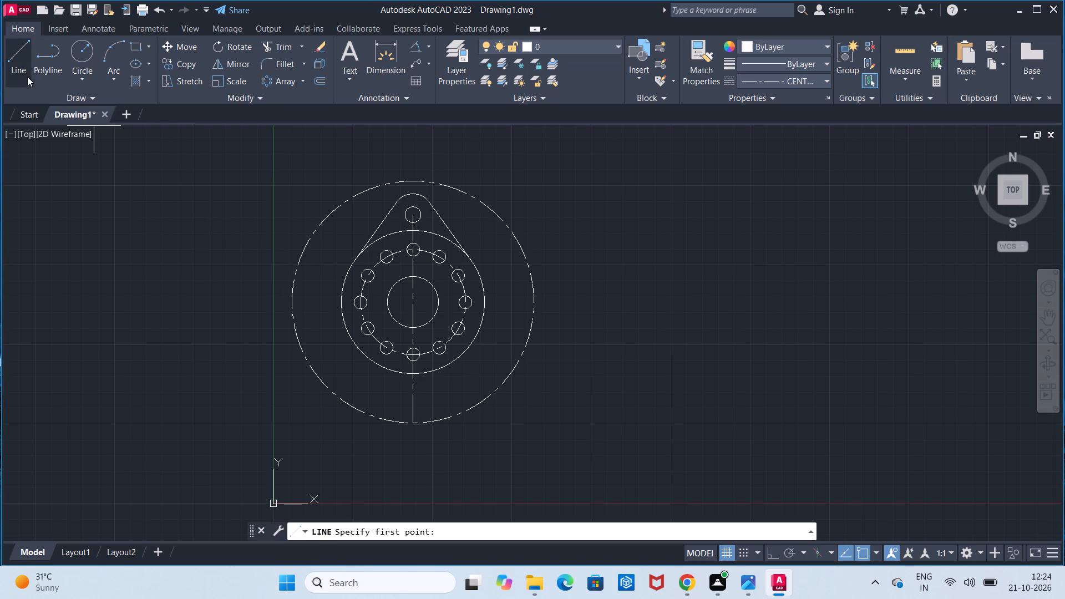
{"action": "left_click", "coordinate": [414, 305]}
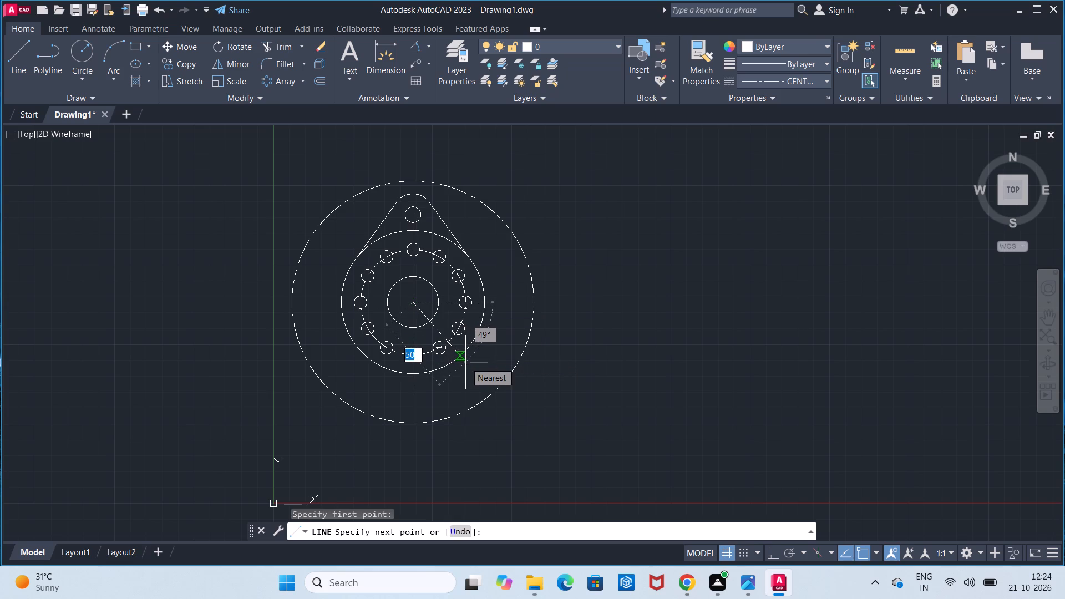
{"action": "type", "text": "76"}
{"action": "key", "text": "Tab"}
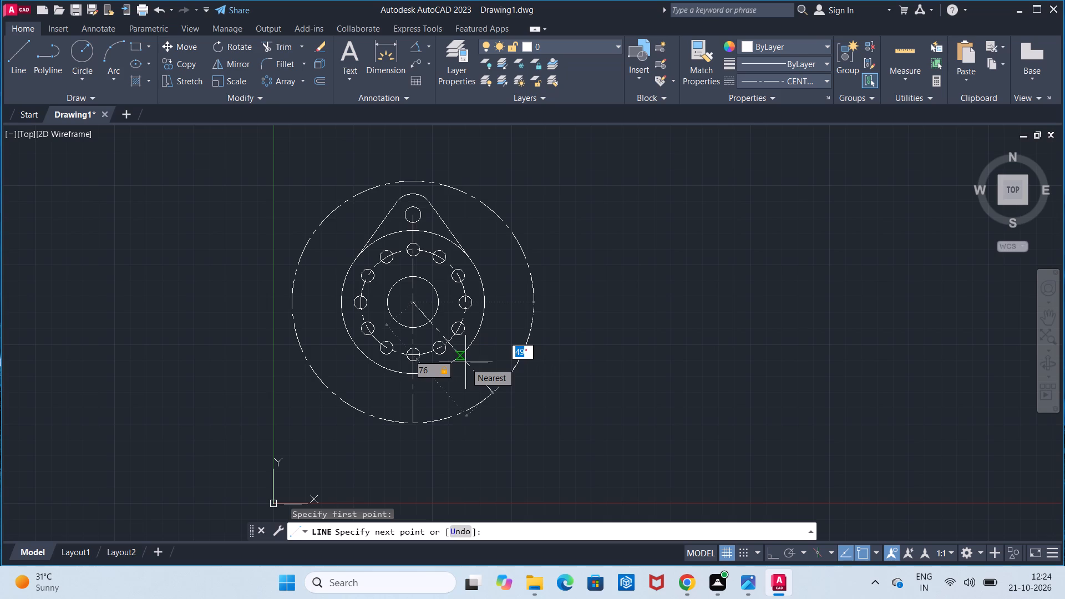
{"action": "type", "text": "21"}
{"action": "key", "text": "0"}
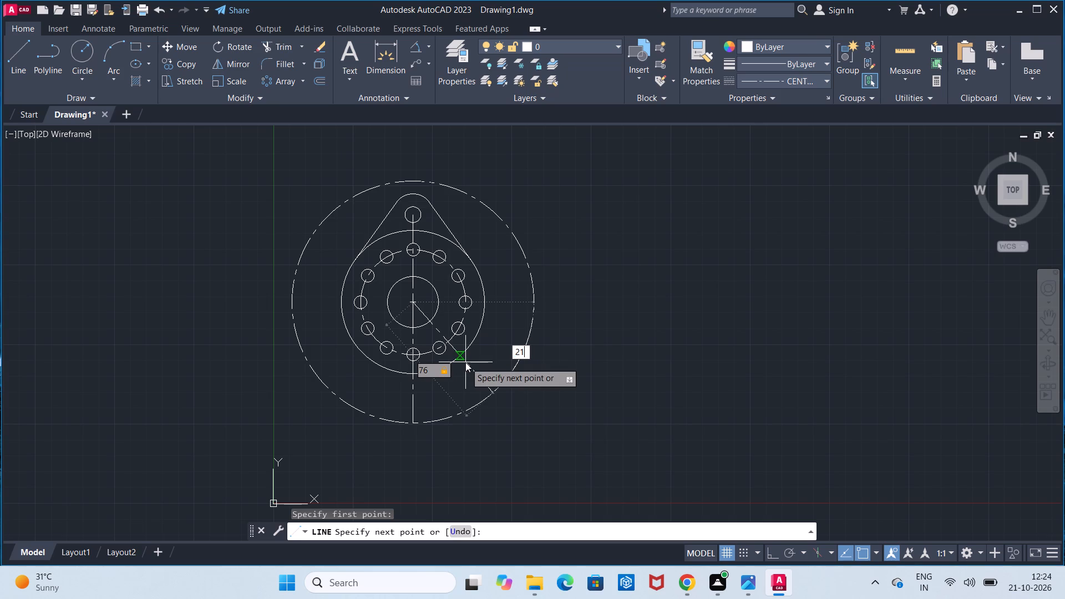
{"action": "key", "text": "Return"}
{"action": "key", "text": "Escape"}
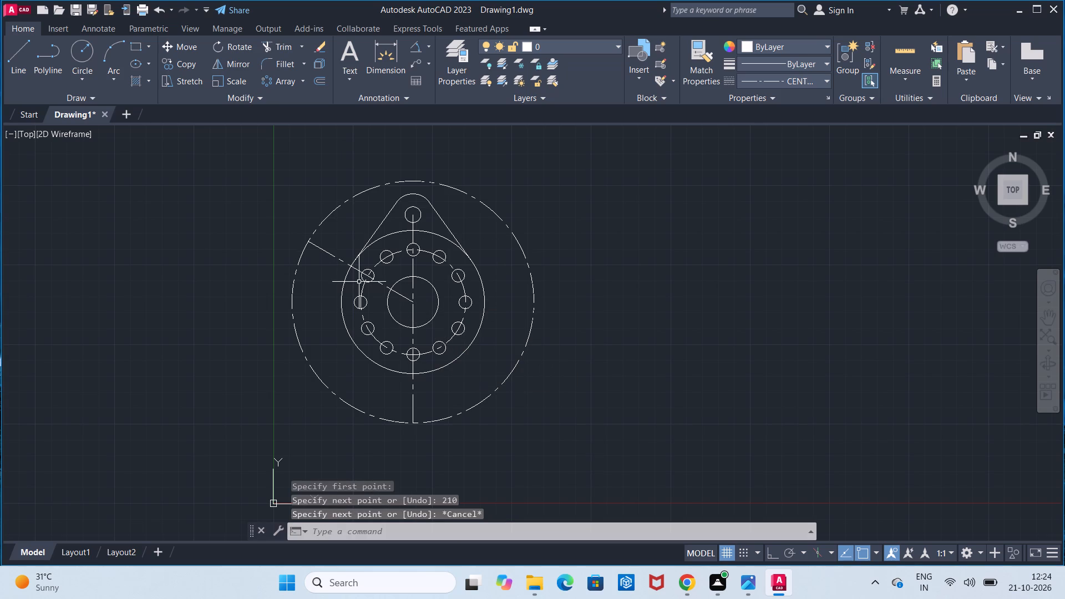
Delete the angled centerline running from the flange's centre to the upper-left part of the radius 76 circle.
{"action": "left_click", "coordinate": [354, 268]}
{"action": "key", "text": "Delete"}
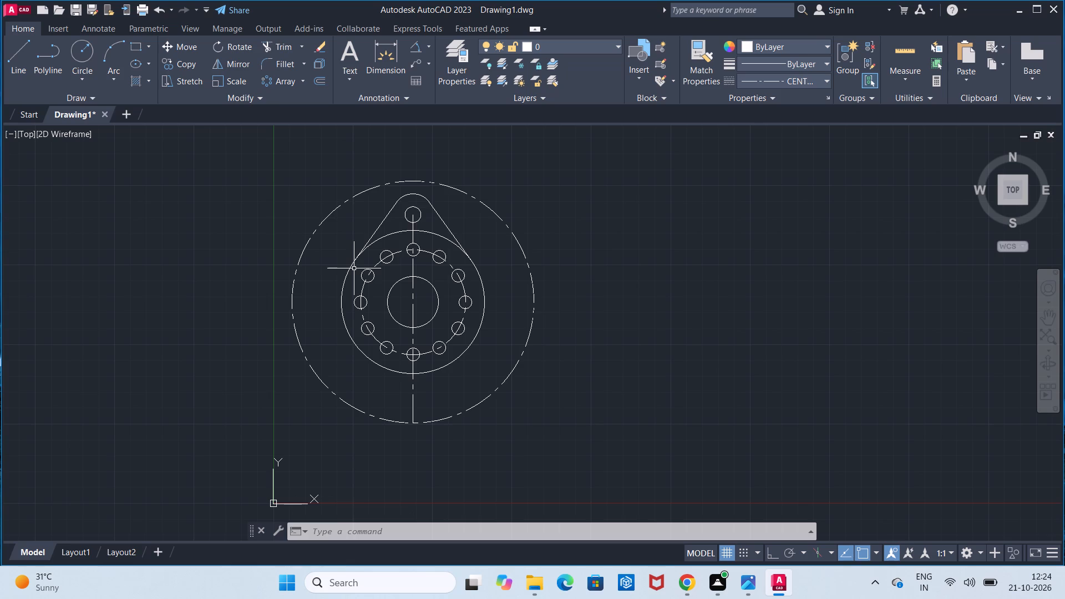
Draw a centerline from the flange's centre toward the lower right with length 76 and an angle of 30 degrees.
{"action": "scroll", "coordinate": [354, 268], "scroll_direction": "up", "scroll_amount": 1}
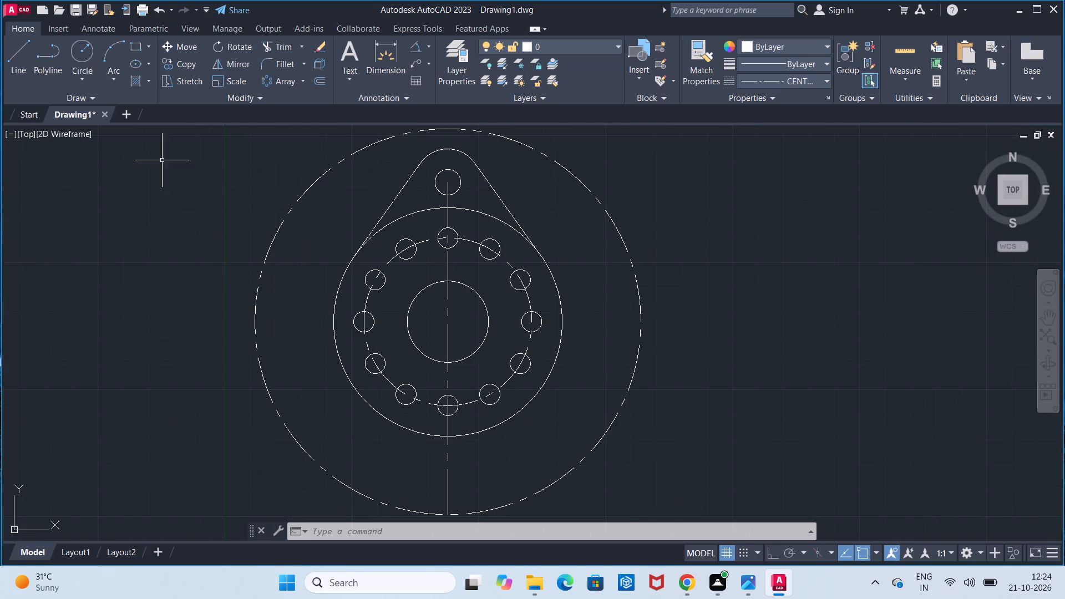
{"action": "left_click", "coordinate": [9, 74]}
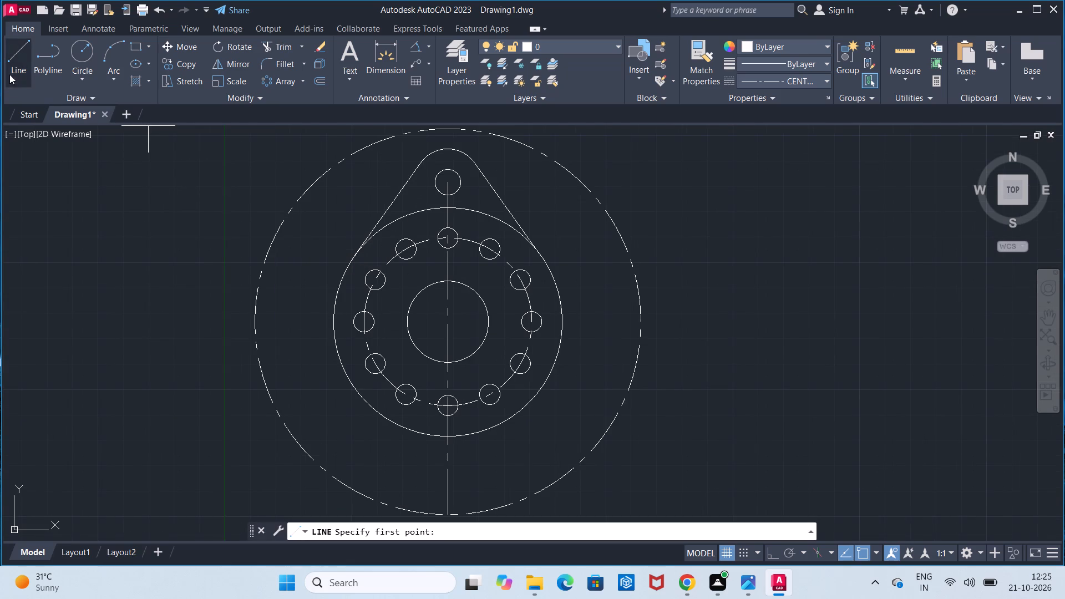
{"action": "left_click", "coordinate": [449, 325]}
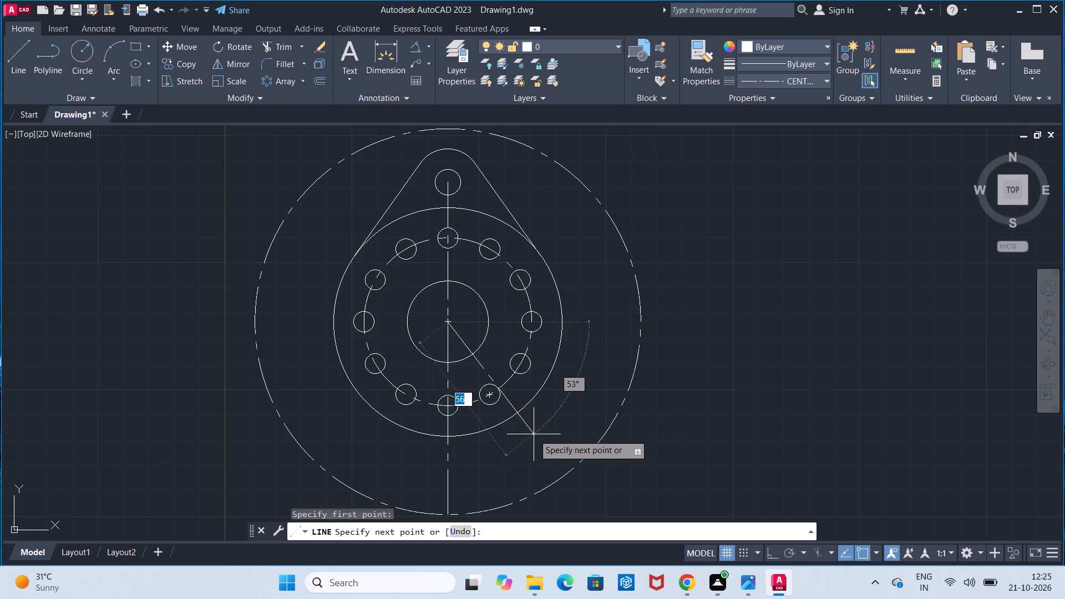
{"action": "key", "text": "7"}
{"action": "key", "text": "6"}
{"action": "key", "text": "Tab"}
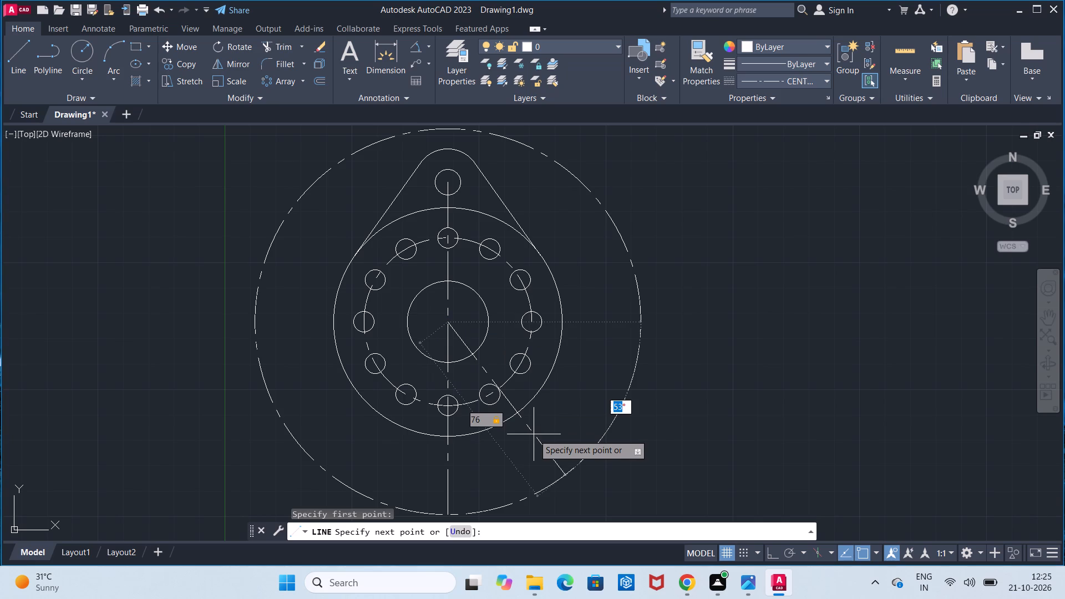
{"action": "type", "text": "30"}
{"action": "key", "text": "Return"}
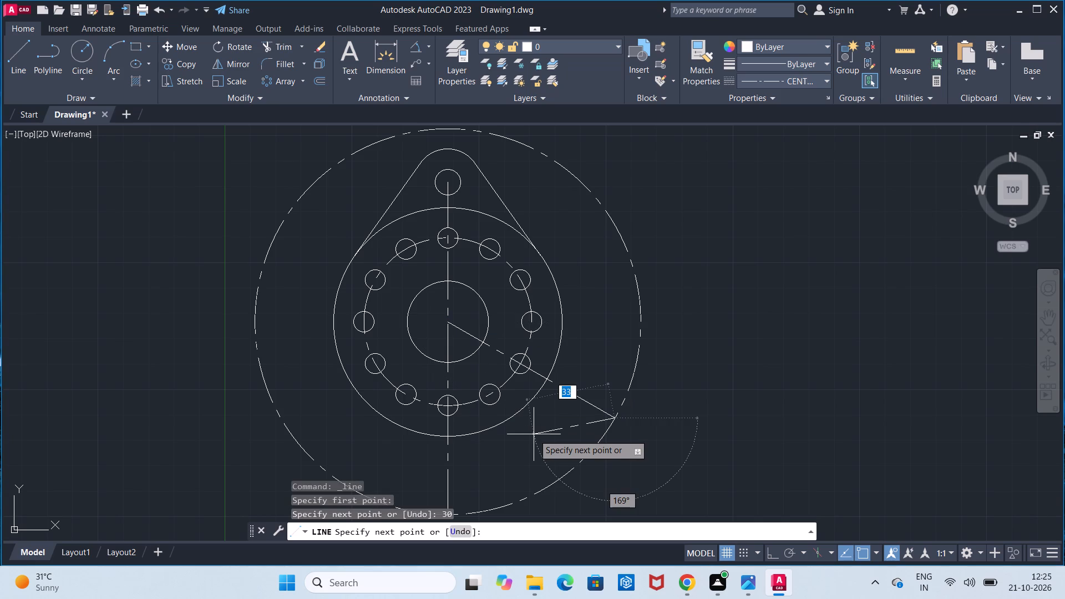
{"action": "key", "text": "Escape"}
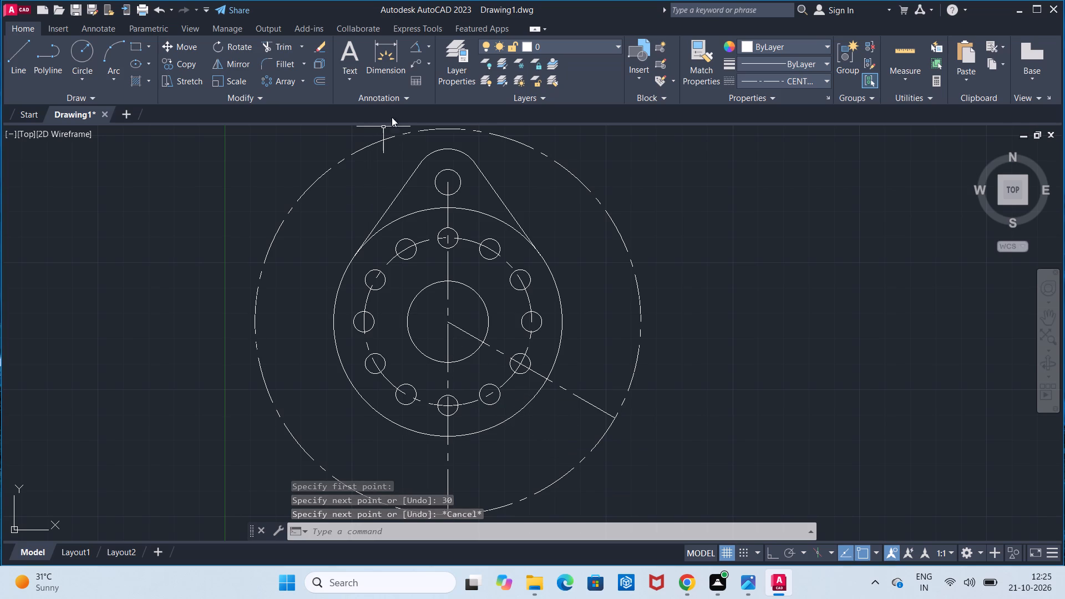
Check the angle between the new angled centerline and the vertical centerline with an angular dimension, without placing it.
{"action": "left_click", "coordinate": [418, 51]}
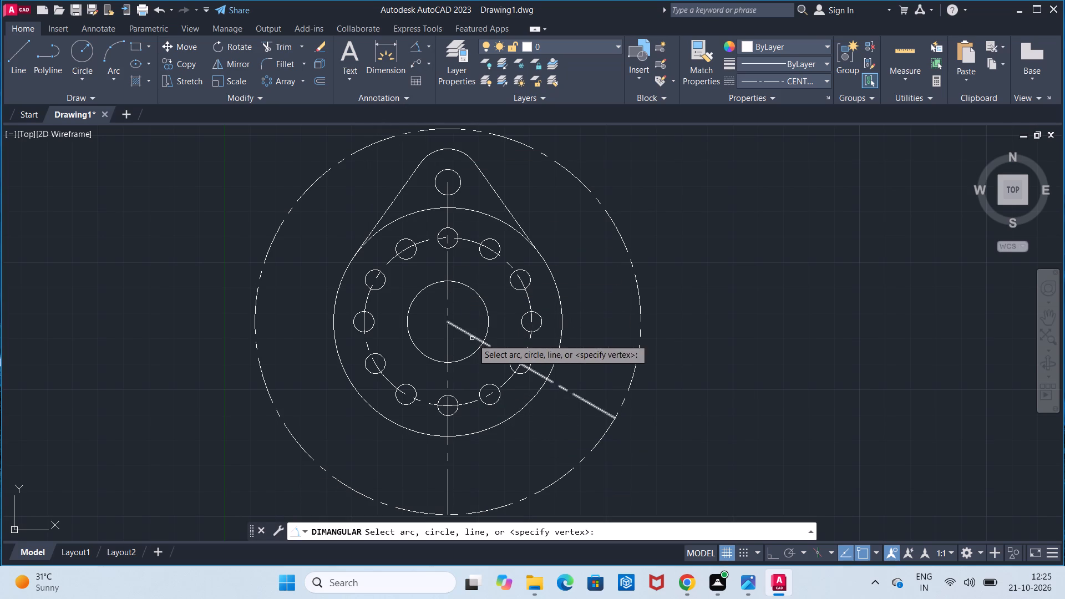
{"action": "left_click", "coordinate": [473, 339]}
{"action": "left_click", "coordinate": [449, 369]}
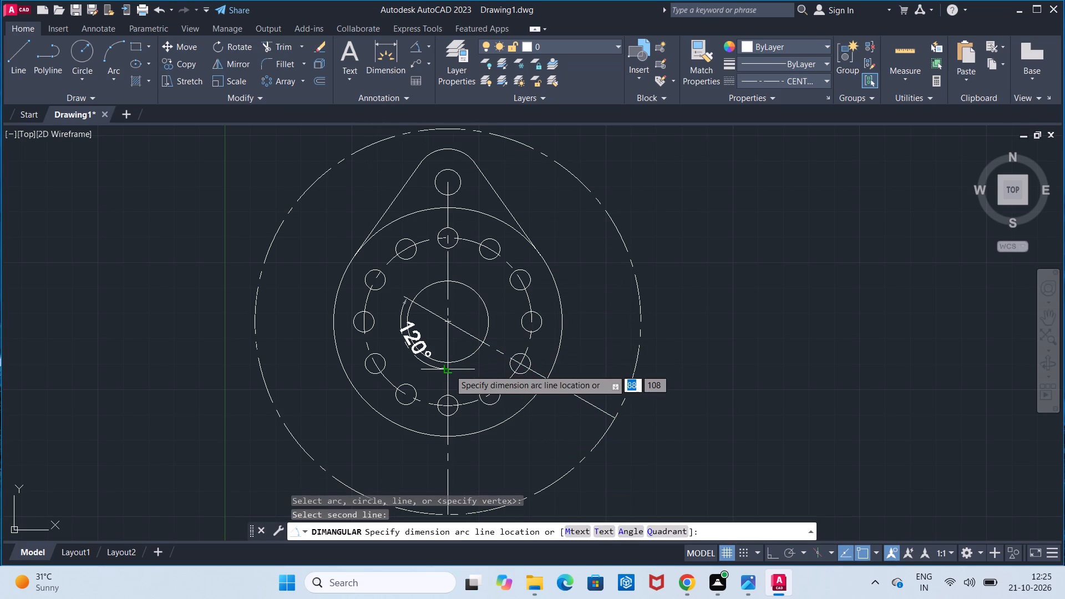
{"action": "key", "text": "Escape"}
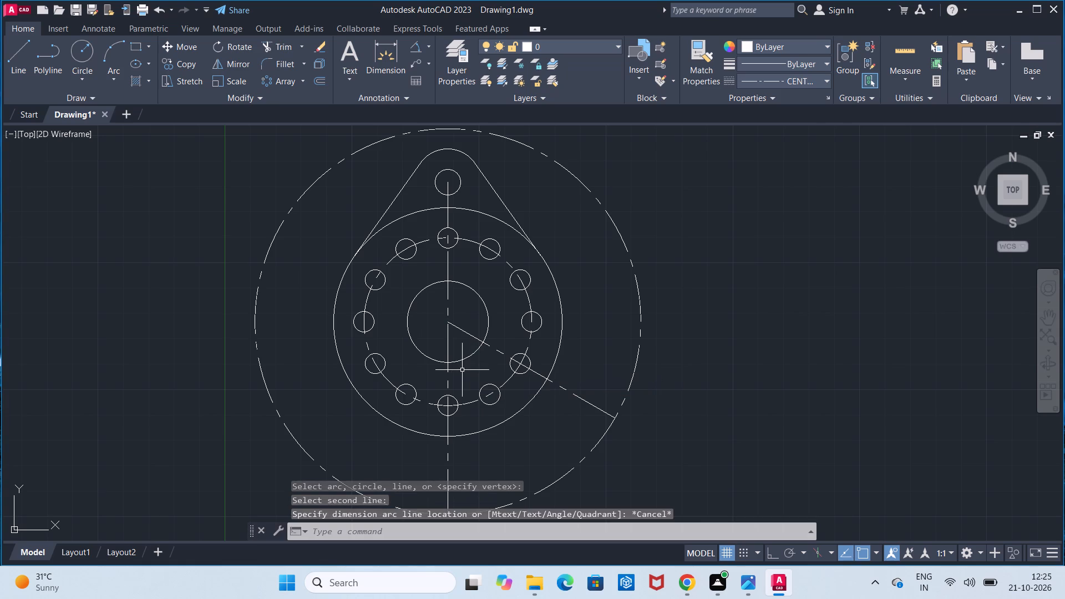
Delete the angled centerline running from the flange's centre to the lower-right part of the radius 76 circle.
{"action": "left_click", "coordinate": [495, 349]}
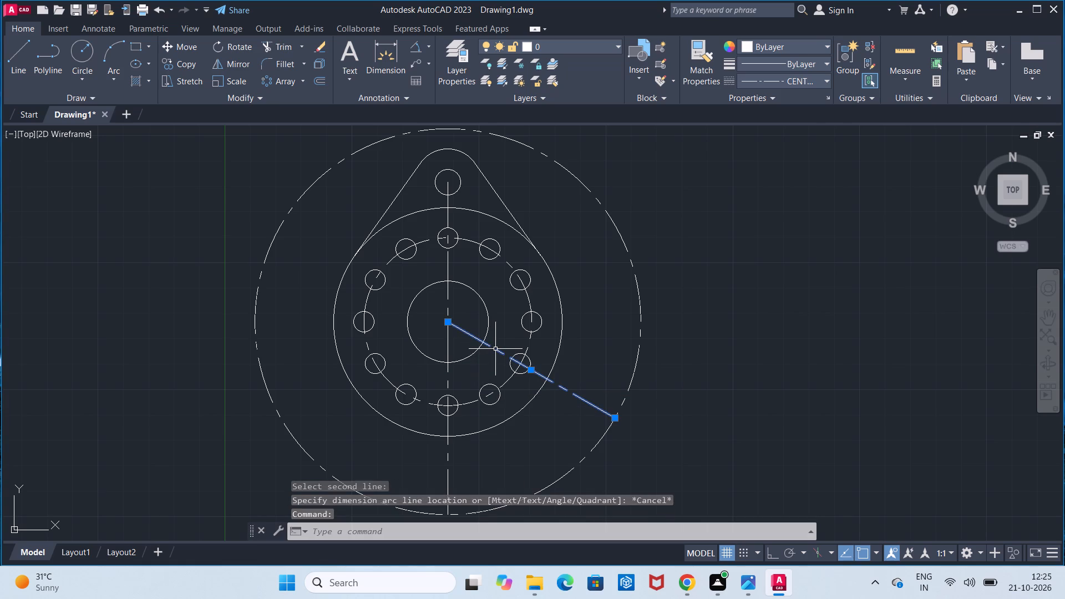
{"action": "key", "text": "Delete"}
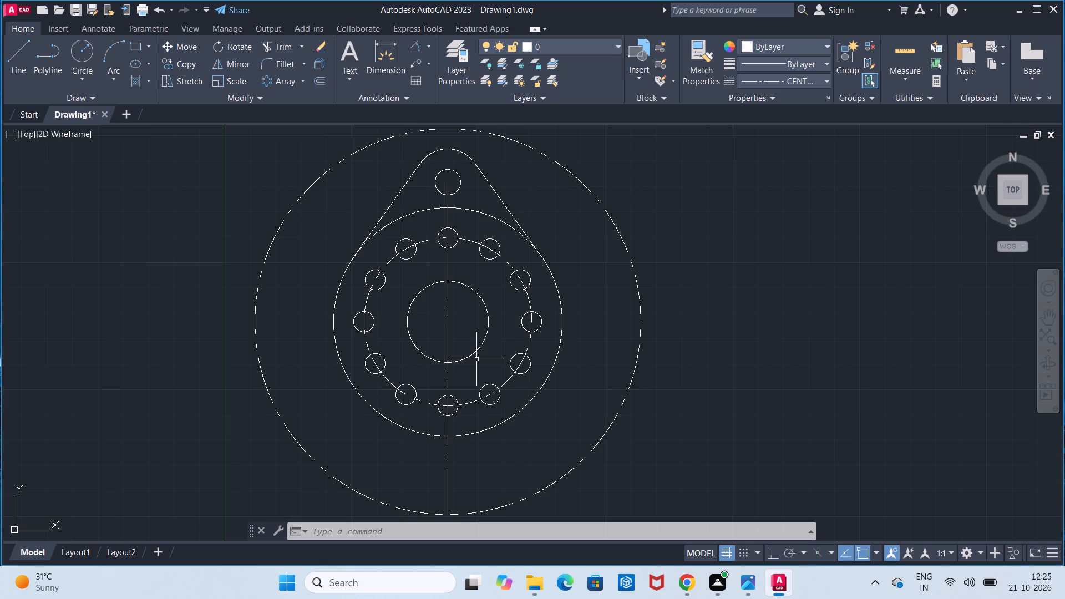
Draw a centerline from the flange's centre toward the lower right with length 76 and an angle of 60 degrees.
{"action": "middle_click_drag", "start_coordinate": [476, 359], "coordinate": [476, 323]}
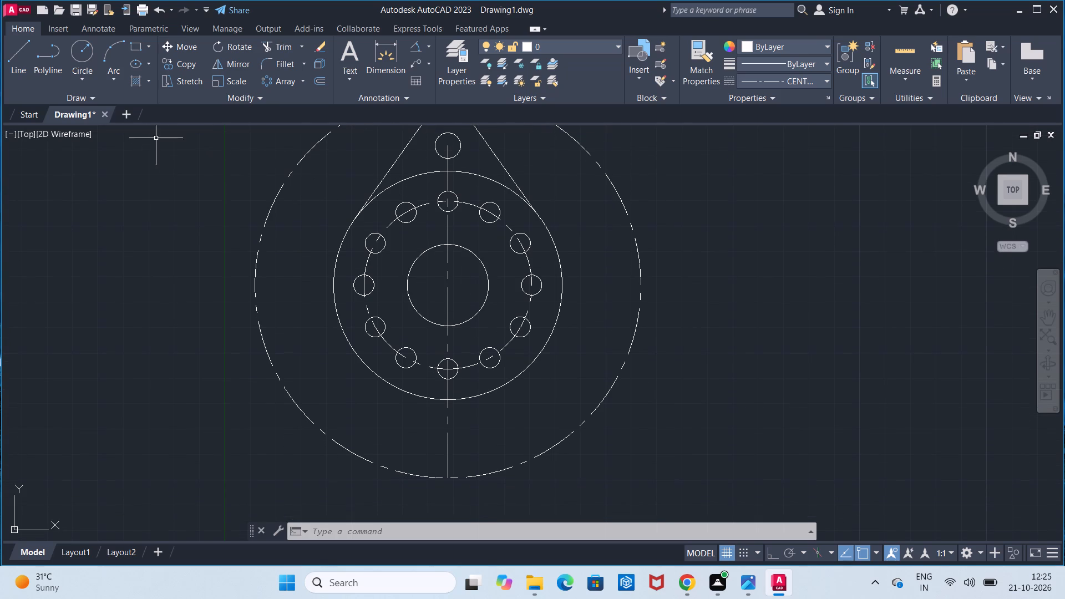
{"action": "left_click", "coordinate": [18, 63]}
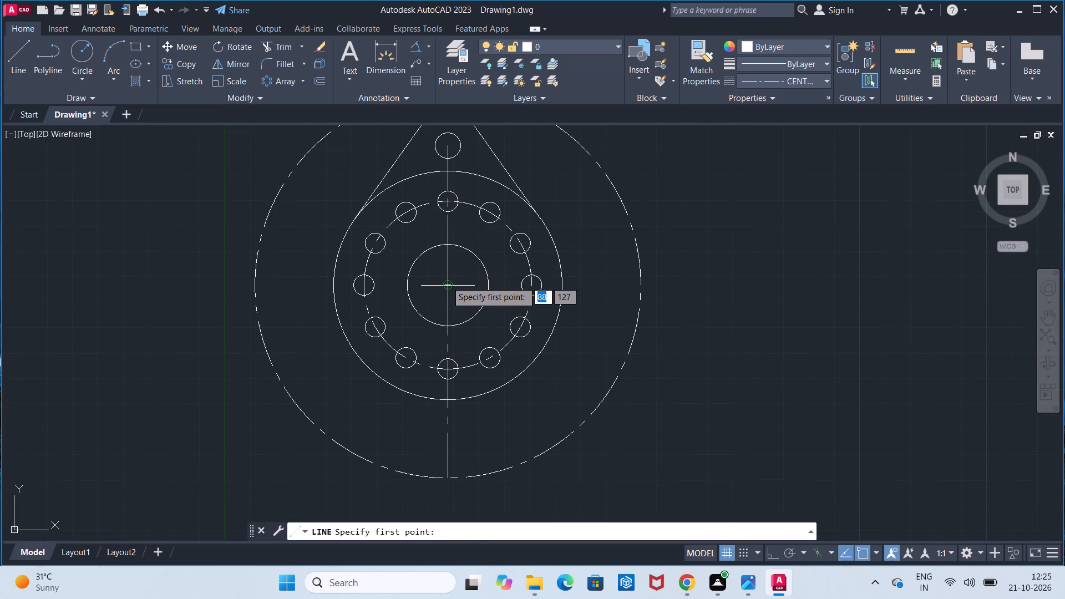
{"action": "left_click", "coordinate": [447, 281]}
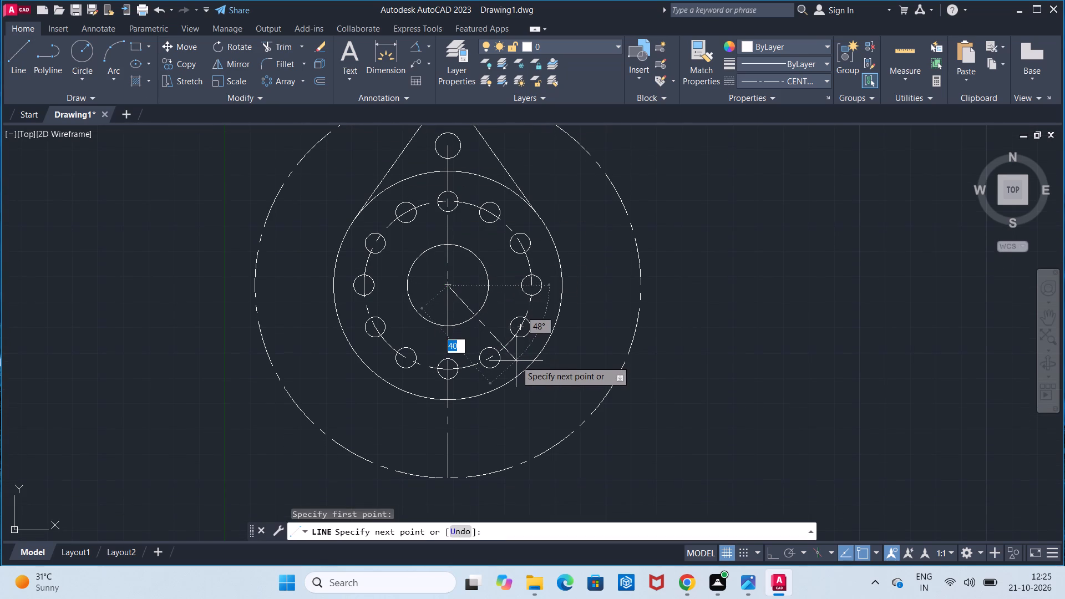
{"action": "type", "text": "76"}
{"action": "key", "text": "Tab"}
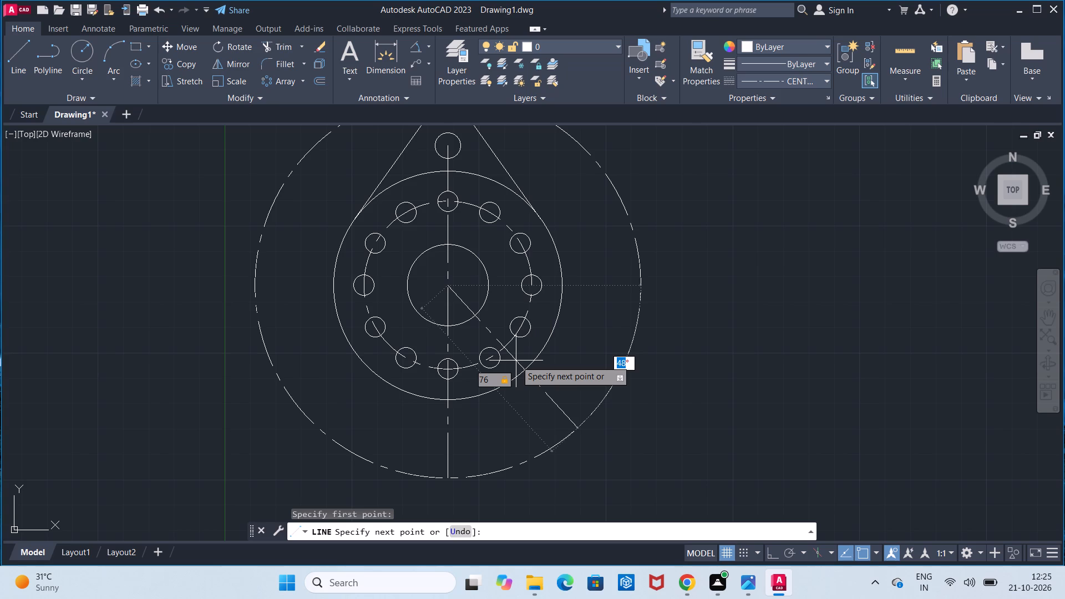
{"action": "key", "text": "6"}
{"action": "key", "text": "0"}
{"action": "key", "text": "Return"}
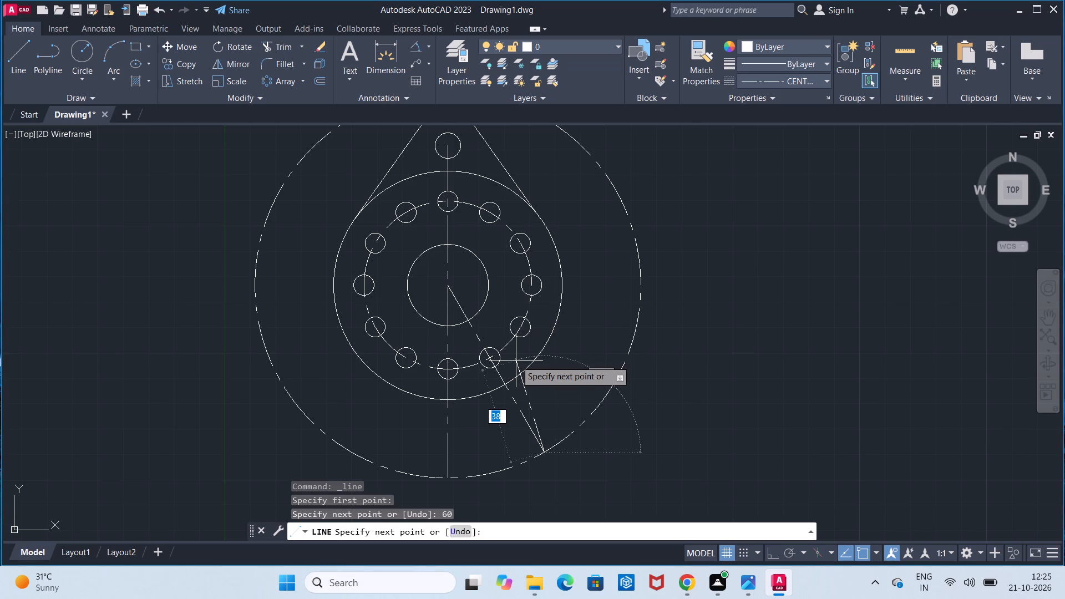
{"action": "key", "text": "Escape"}
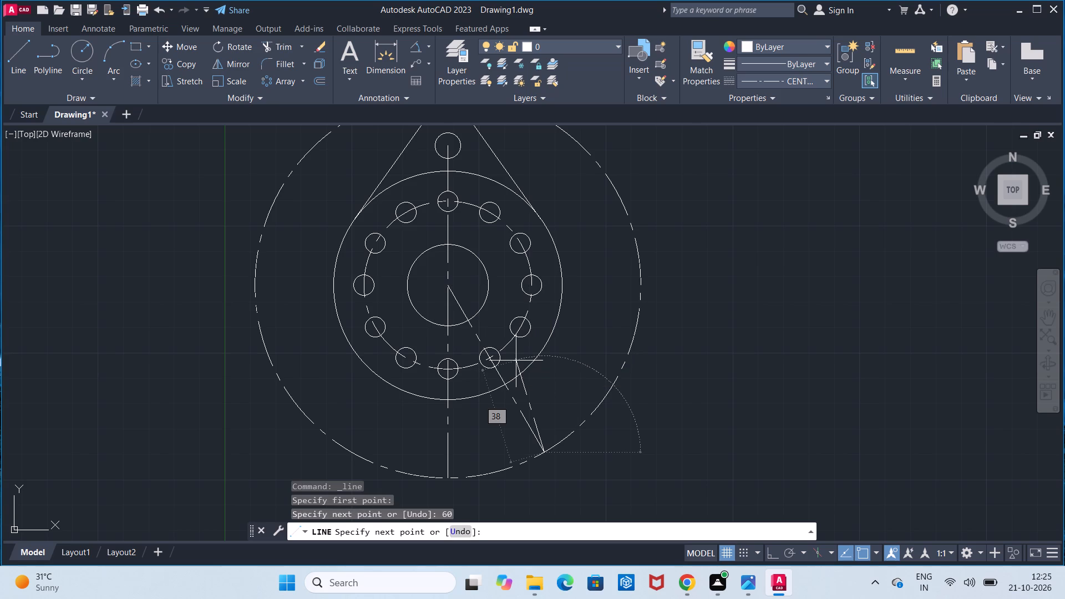
Check the angle between the new angled centerline and the vertical centerline with an angular dimension, without placing it.
{"action": "left_click", "coordinate": [419, 42]}
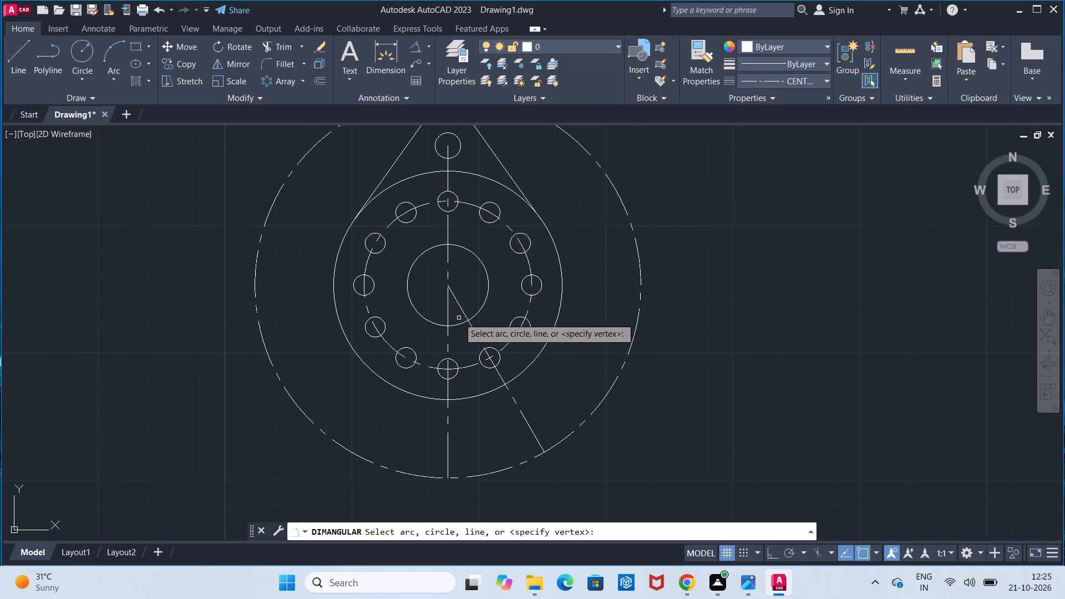
{"action": "left_click", "coordinate": [465, 318]}
{"action": "left_click", "coordinate": [447, 319]}
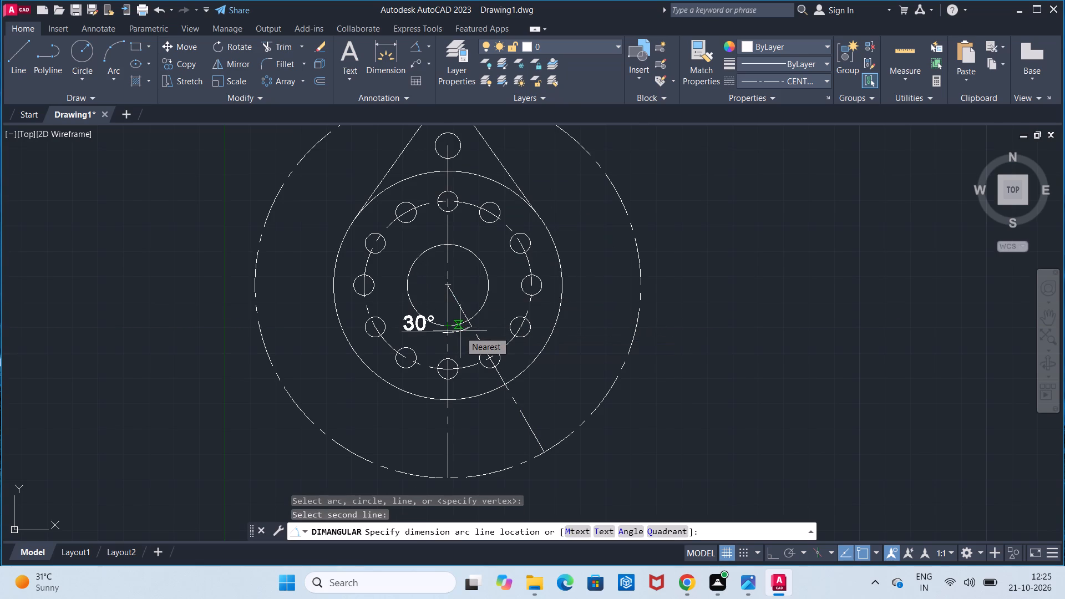
{"action": "key", "text": "Escape"}
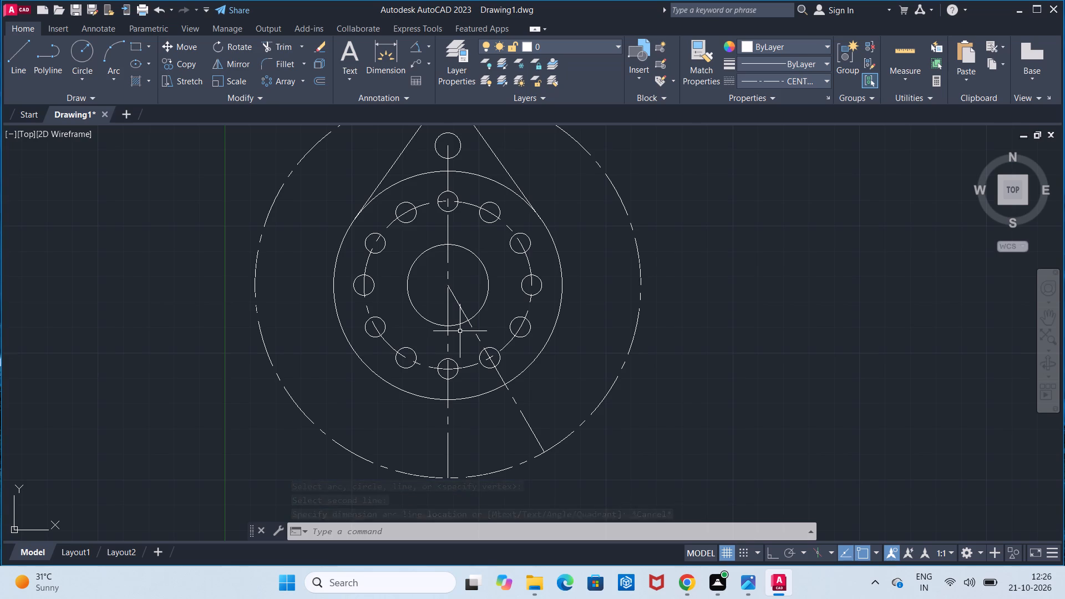
Check the diameter of one of the twelve small holes with a diameter dimension, without placing it.
{"action": "scroll", "coordinate": [460, 331], "scroll_direction": "down", "scroll_amount": 1}
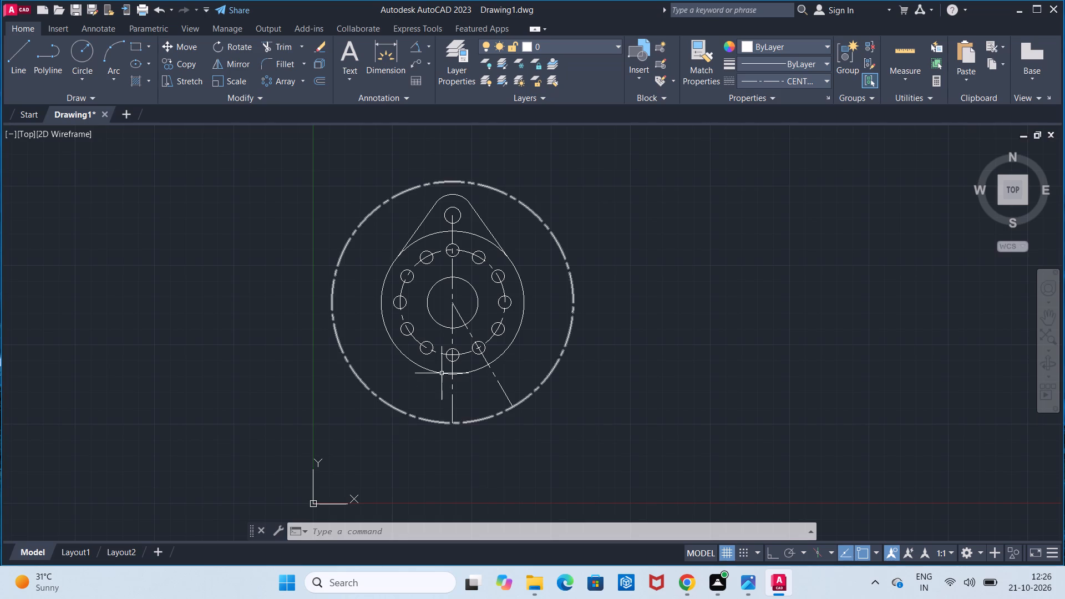
{"action": "scroll", "coordinate": [442, 370], "scroll_direction": "up", "scroll_amount": 2}
{"action": "middle_click_drag", "start_coordinate": [442, 370], "coordinate": [438, 436]}
{"action": "left_click", "coordinate": [429, 47]}
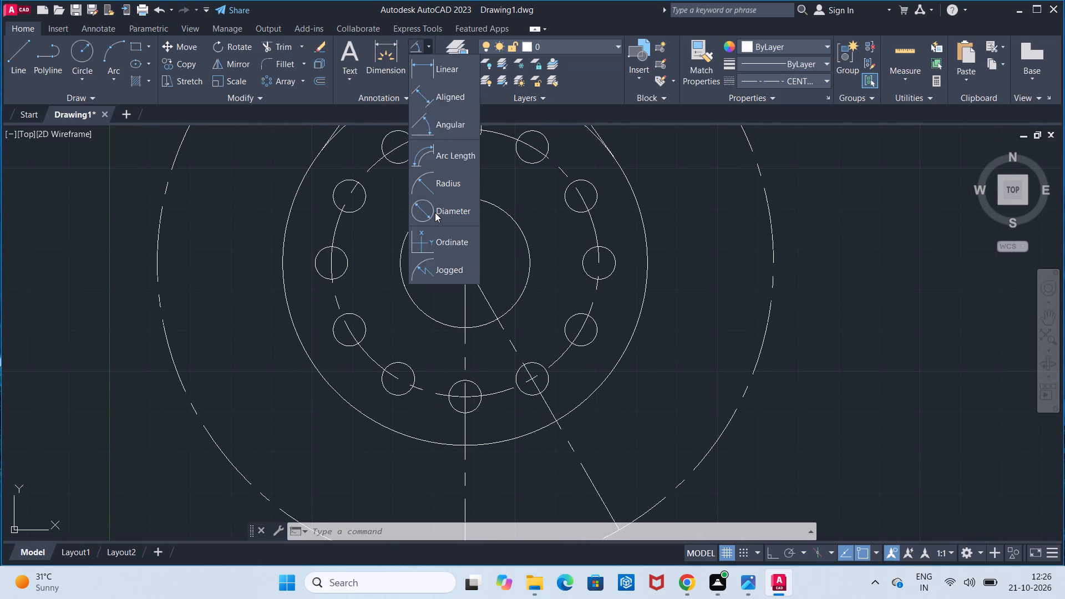
{"action": "left_click", "coordinate": [435, 212]}
{"action": "left_click", "coordinate": [352, 214]}
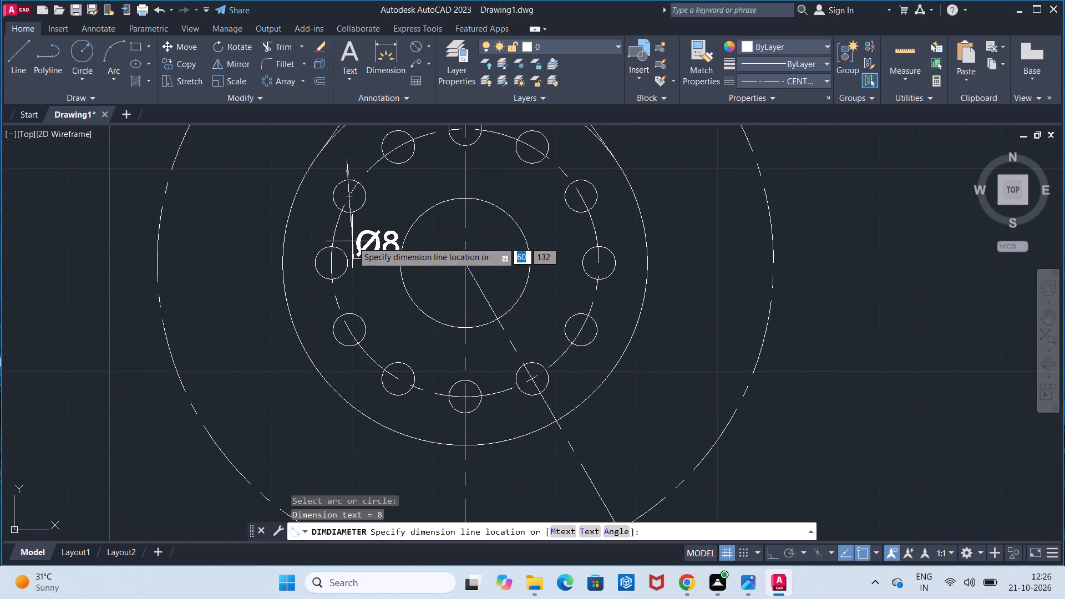
{"action": "key", "text": "Escape"}
{"action": "scroll", "coordinate": [352, 241], "scroll_direction": "down", "scroll_amount": 2}
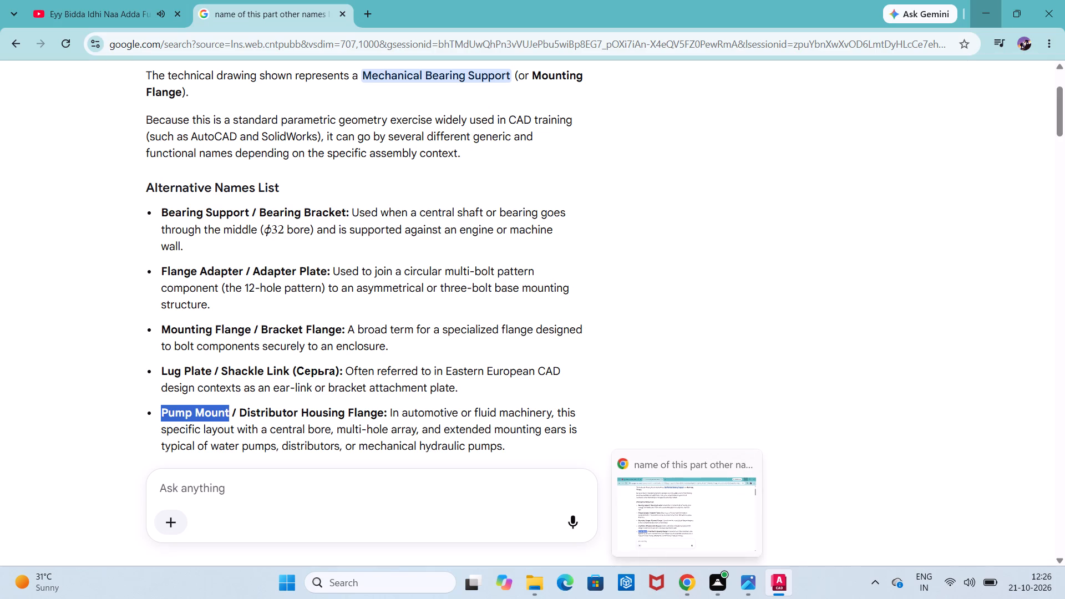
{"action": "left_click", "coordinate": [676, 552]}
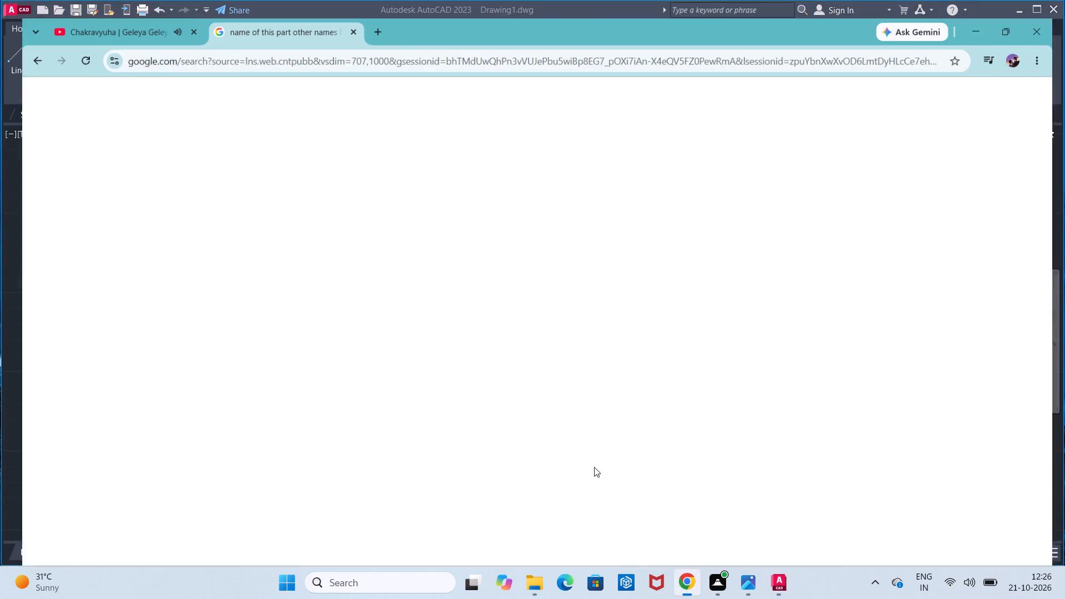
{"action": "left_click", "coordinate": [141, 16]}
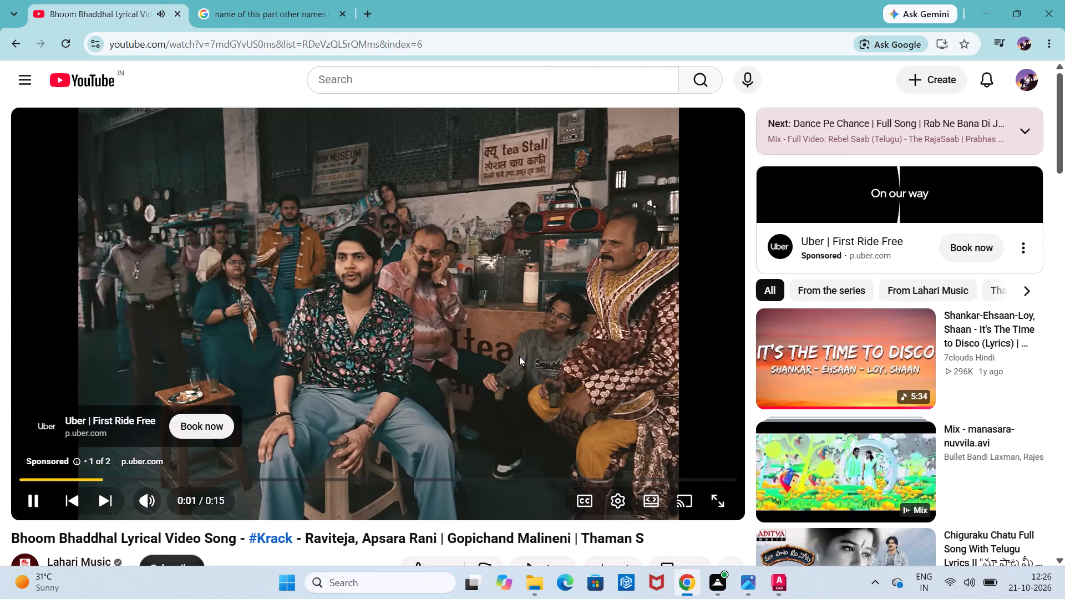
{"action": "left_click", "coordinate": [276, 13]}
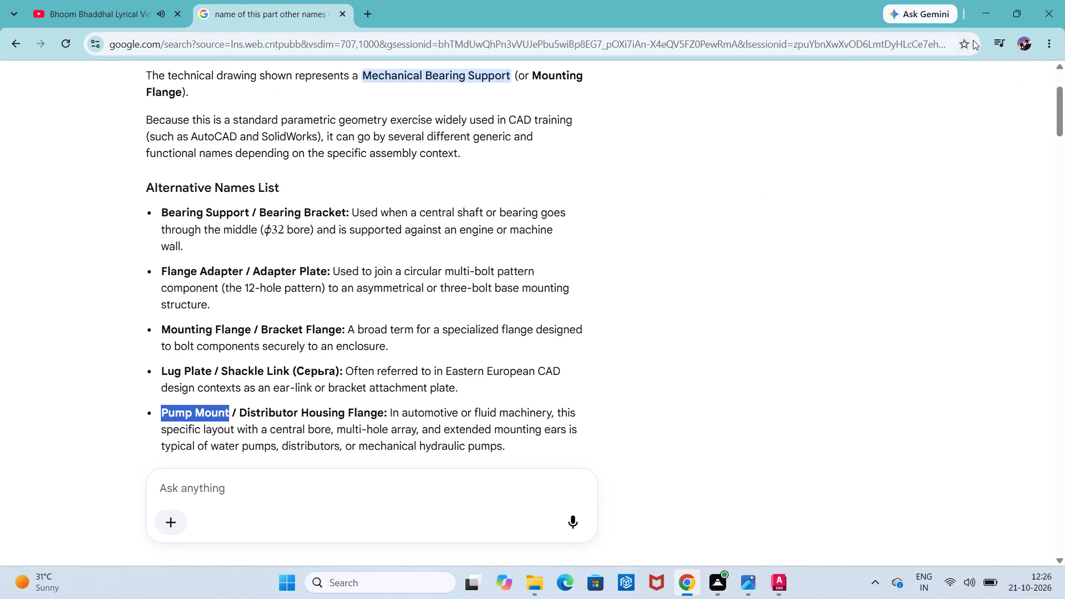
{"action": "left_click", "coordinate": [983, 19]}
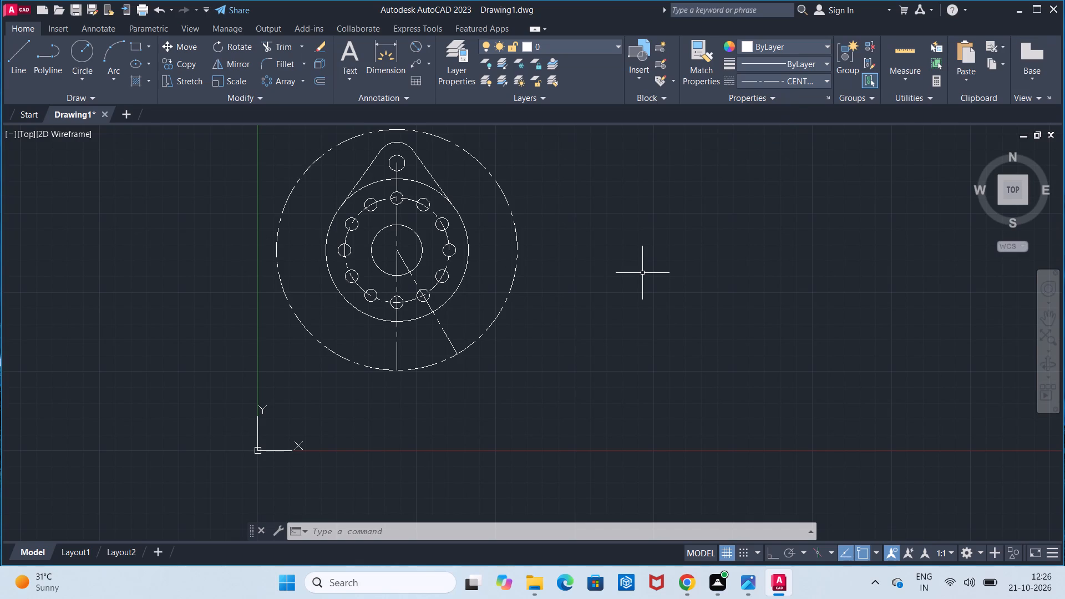
Set the current linetype to ByLayer and start the Circle command.
{"action": "scroll", "coordinate": [493, 292], "scroll_direction": "up", "scroll_amount": 1}
{"action": "left_click", "coordinate": [757, 81]}
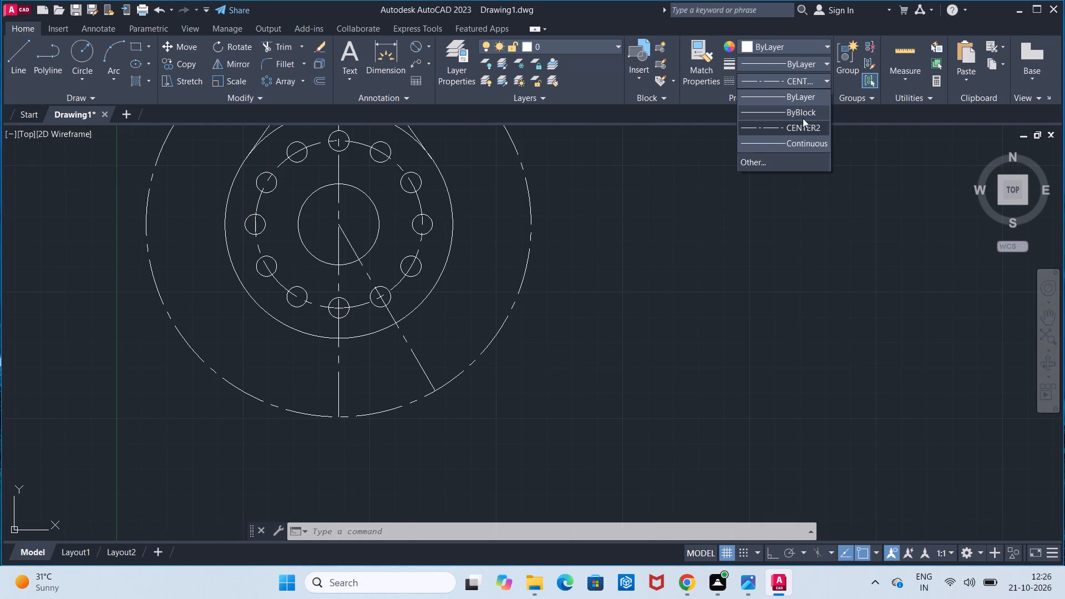
{"action": "left_click", "coordinate": [803, 100]}
{"action": "left_click", "coordinate": [70, 59]}
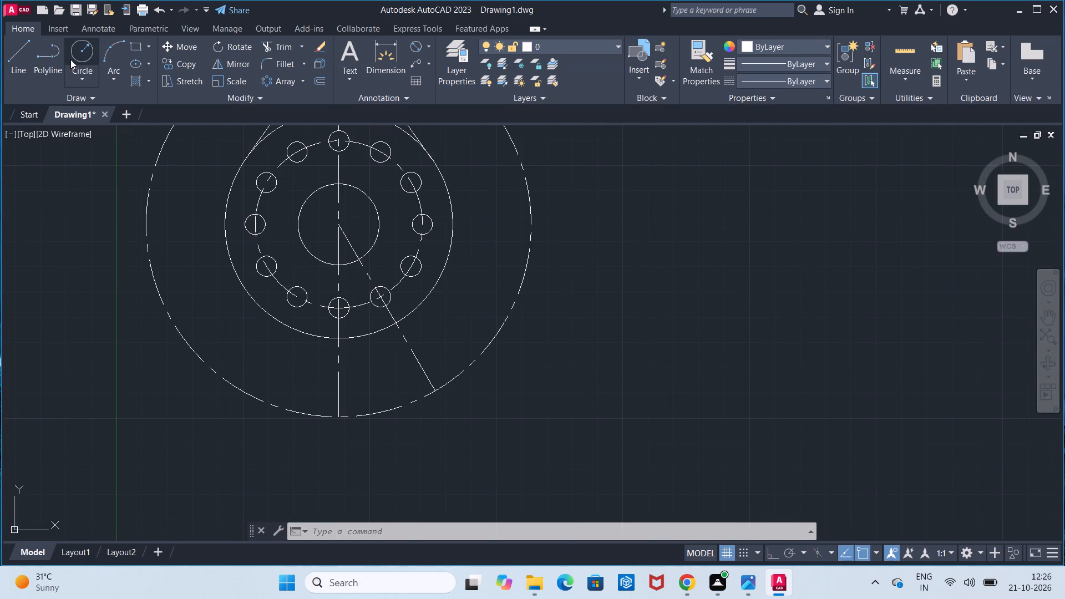
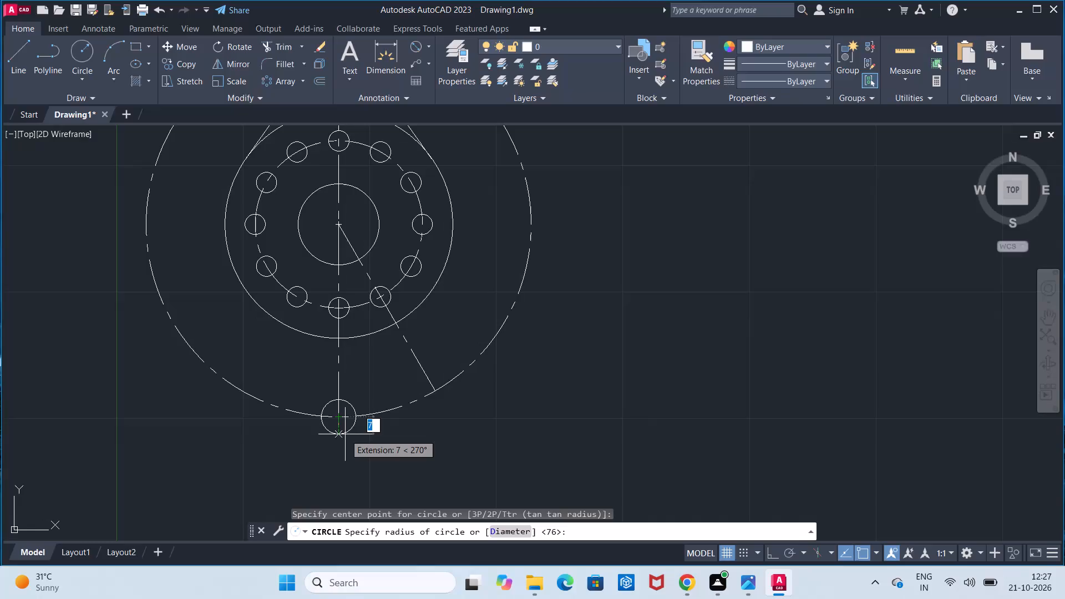
Draw radius 6 circles at the lower ends of the vertical centerline and the lower-right angled centerline.
{"action": "key", "text": "6"}
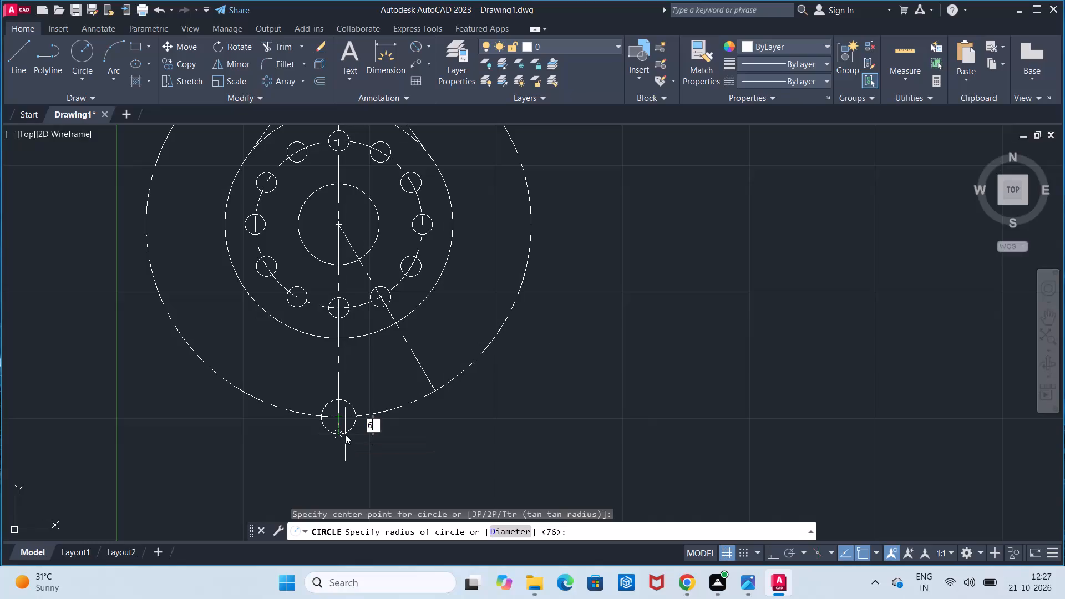
{"action": "key", "text": "Return"}
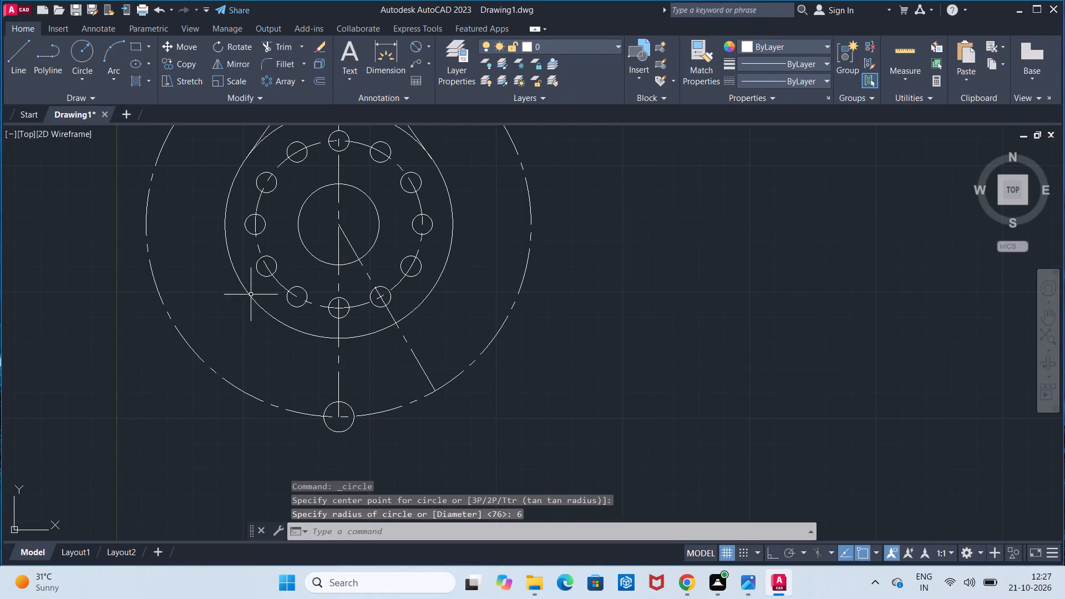
{"action": "left_click", "coordinate": [70, 57]}
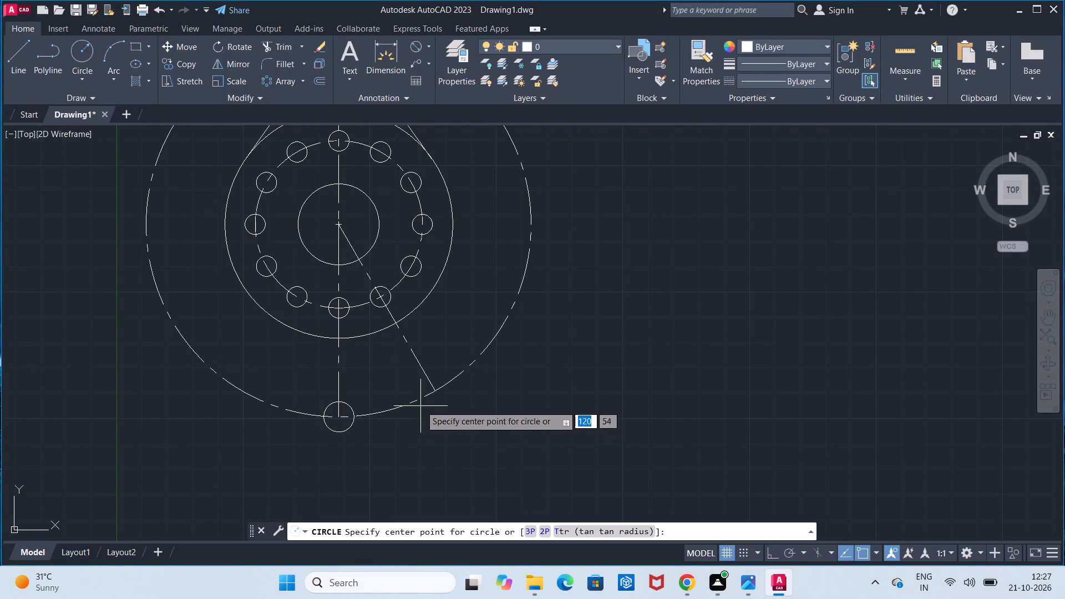
{"action": "left_click", "coordinate": [438, 393]}
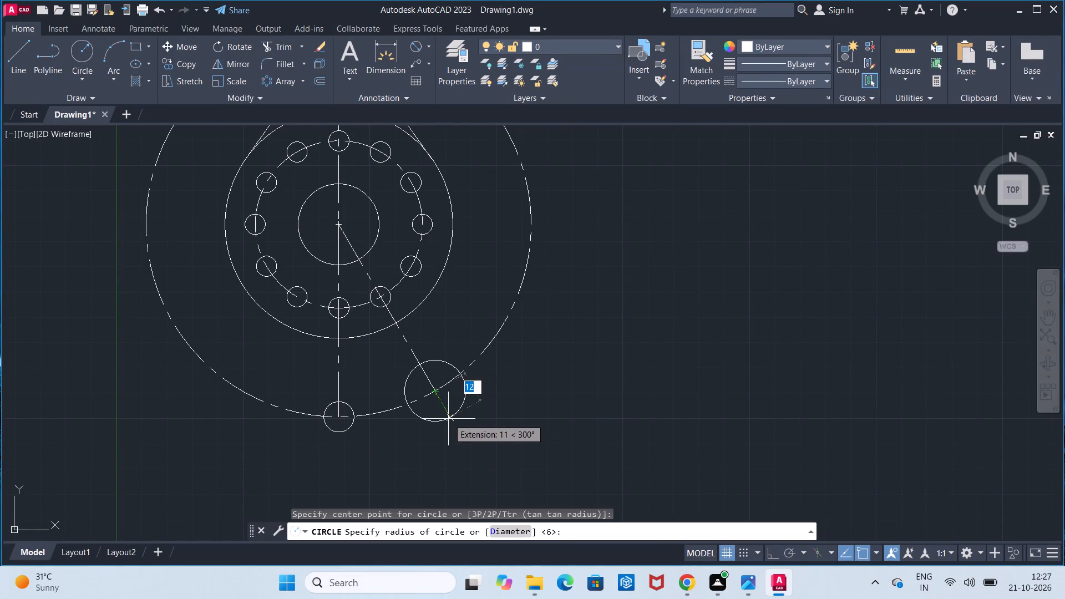
{"action": "key", "text": "6"}
{"action": "key", "text": "Return"}
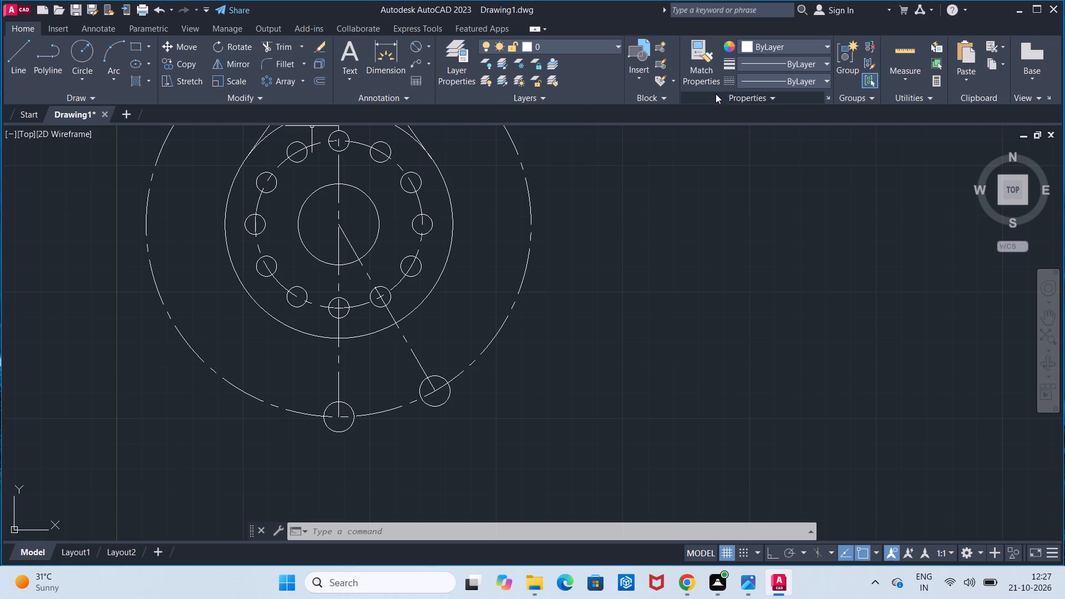
Draw a CENTER2 line from the flange's centre toward the lower left with length 76 and an angle of 120 degrees.
{"action": "left_click", "coordinate": [752, 79]}
{"action": "left_click", "coordinate": [777, 130]}
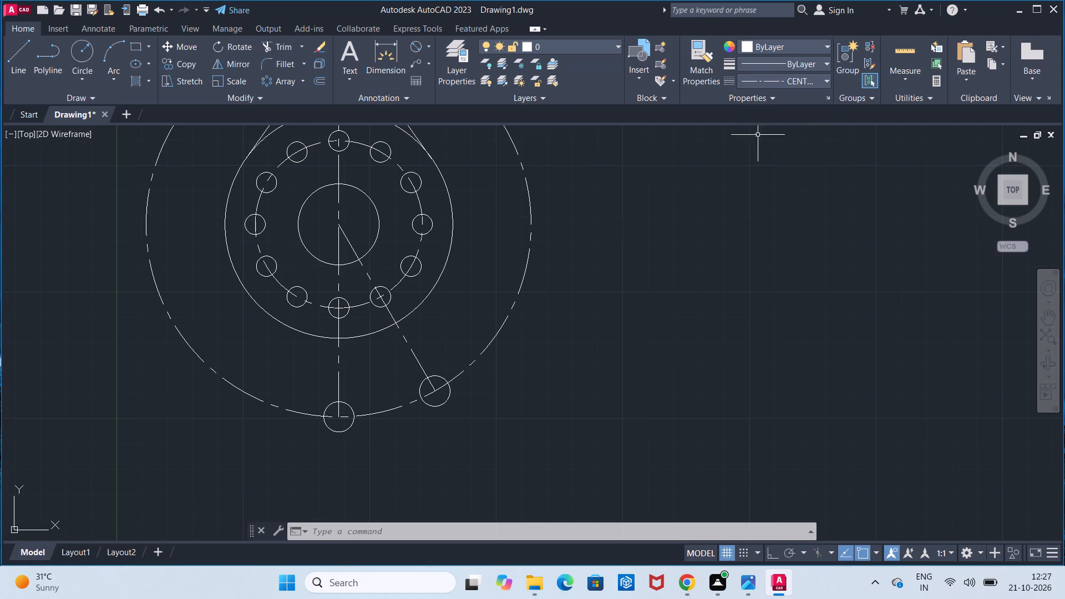
{"action": "left_click", "coordinate": [20, 69]}
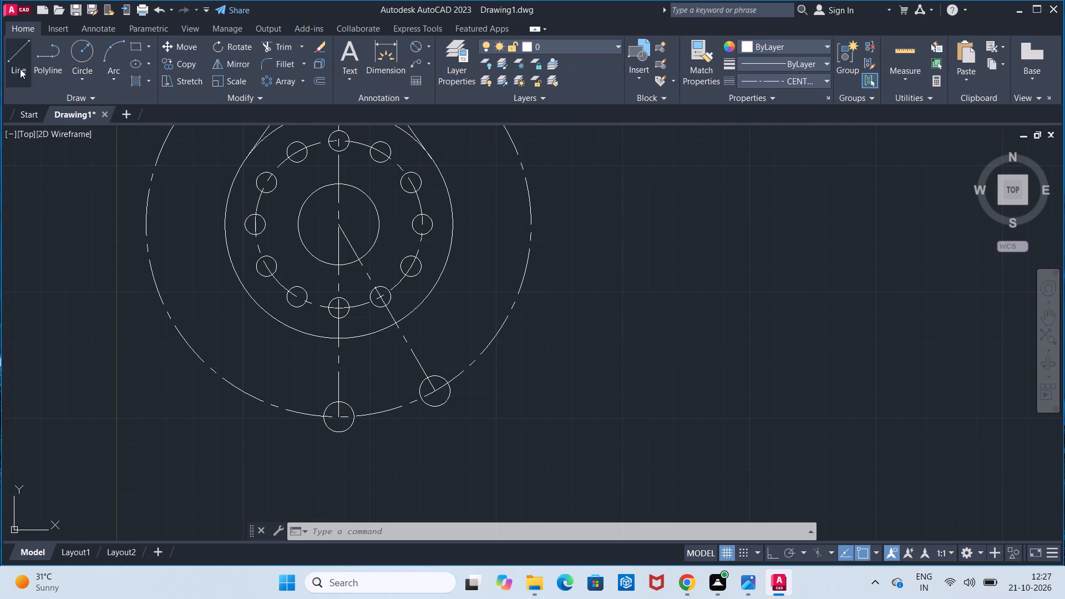
{"action": "left_click", "coordinate": [338, 225]}
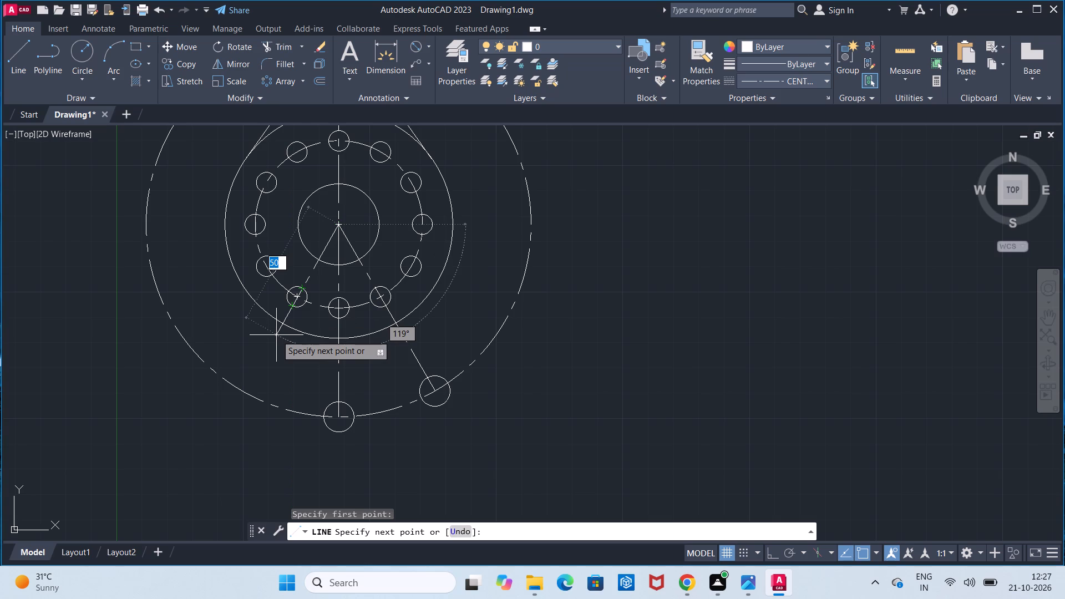
{"action": "key", "text": "7"}
{"action": "key", "text": "6"}
{"action": "key", "text": "Tab"}
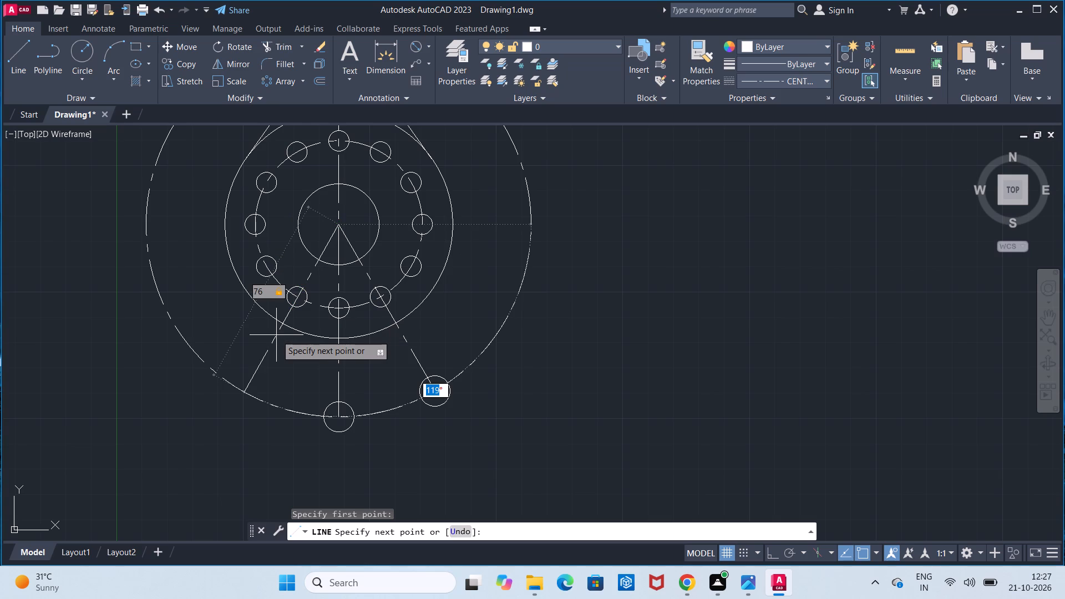
{"action": "type", "text": "12"}
{"action": "key", "text": "0"}
{"action": "key", "text": "Return"}
{"action": "key", "text": "Escape"}
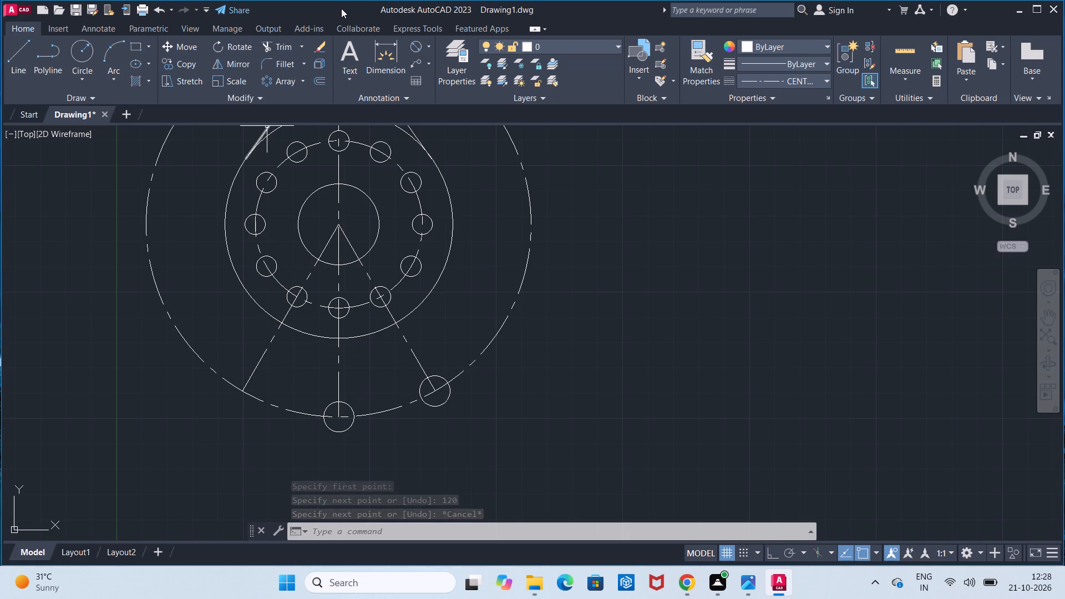
Check the angle between the vertical centerline and the lower-left centerline with an angular dimension, without placing it.
{"action": "left_click", "coordinate": [428, 50]}
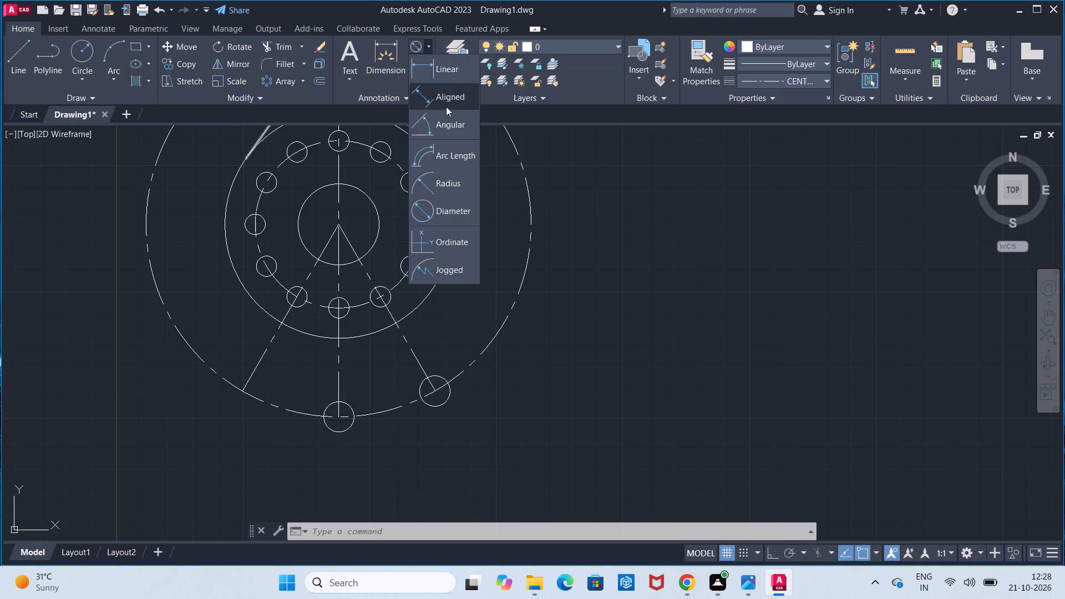
{"action": "left_click", "coordinate": [448, 118]}
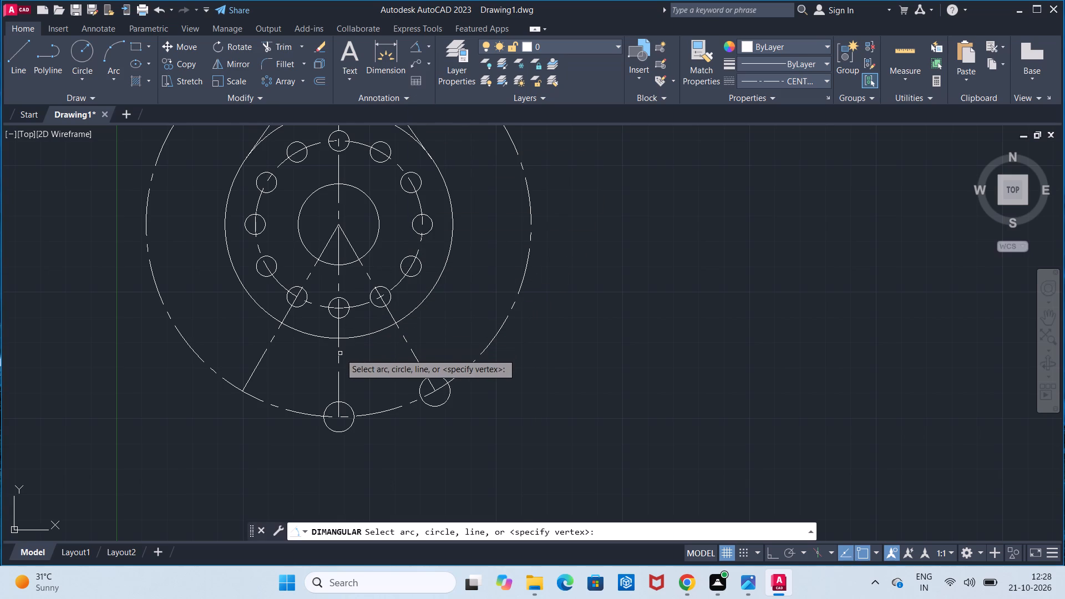
{"action": "left_click", "coordinate": [339, 354]}
{"action": "left_click", "coordinate": [262, 358]}
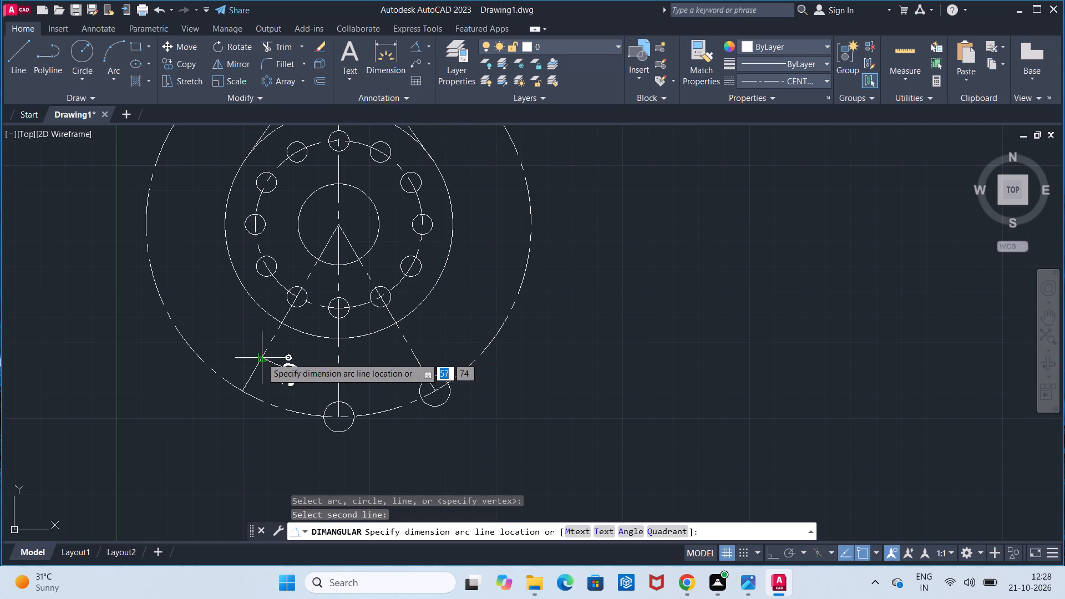
{"action": "key", "text": "Escape"}
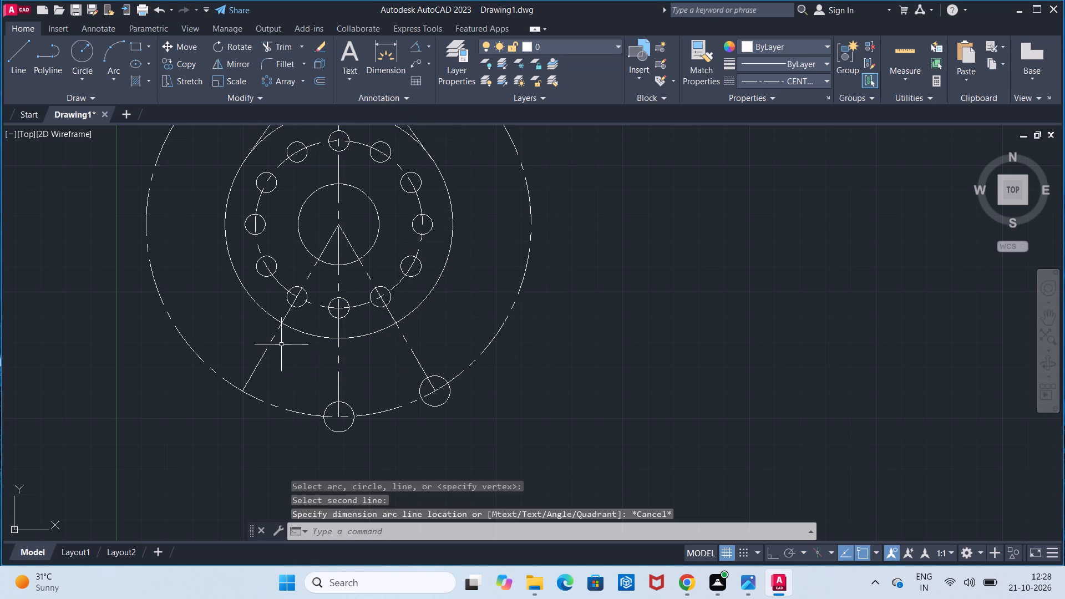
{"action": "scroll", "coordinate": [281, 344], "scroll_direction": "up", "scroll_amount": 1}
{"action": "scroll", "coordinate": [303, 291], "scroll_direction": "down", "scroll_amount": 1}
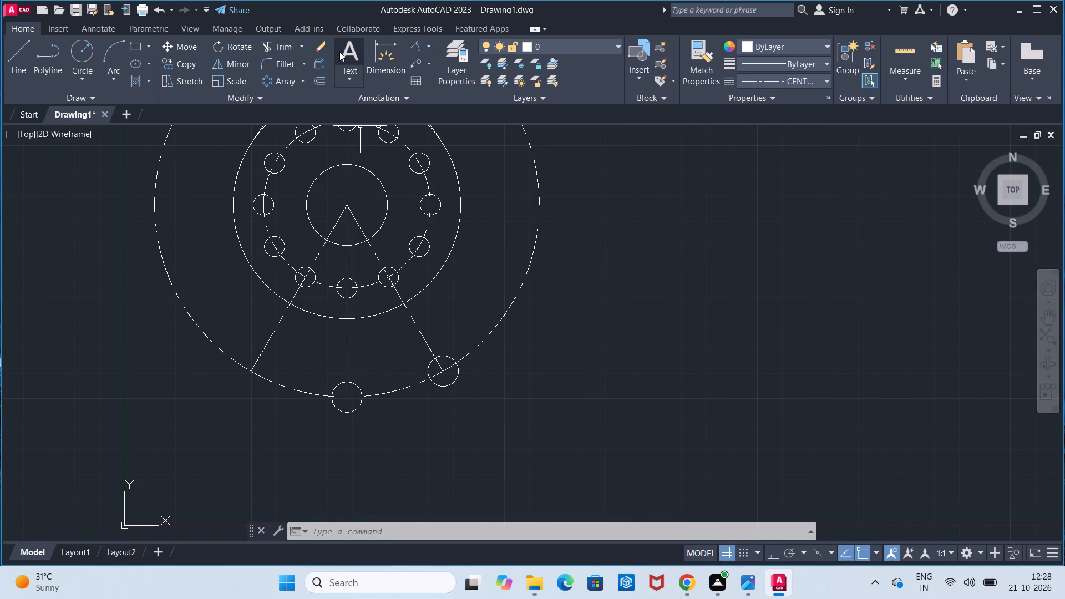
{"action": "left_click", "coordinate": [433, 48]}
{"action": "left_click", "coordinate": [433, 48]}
Set the current linetype to ByLayer and draw a radius 6 circle at the end of the lower-left centerline.
{"action": "left_click", "coordinate": [793, 80]}
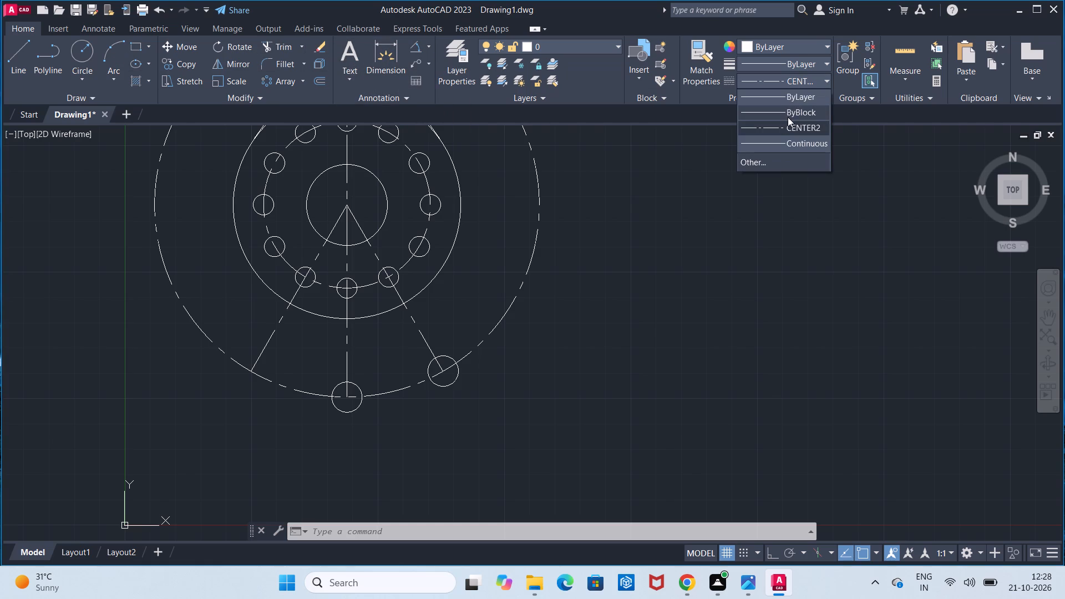
{"action": "left_click", "coordinate": [785, 100]}
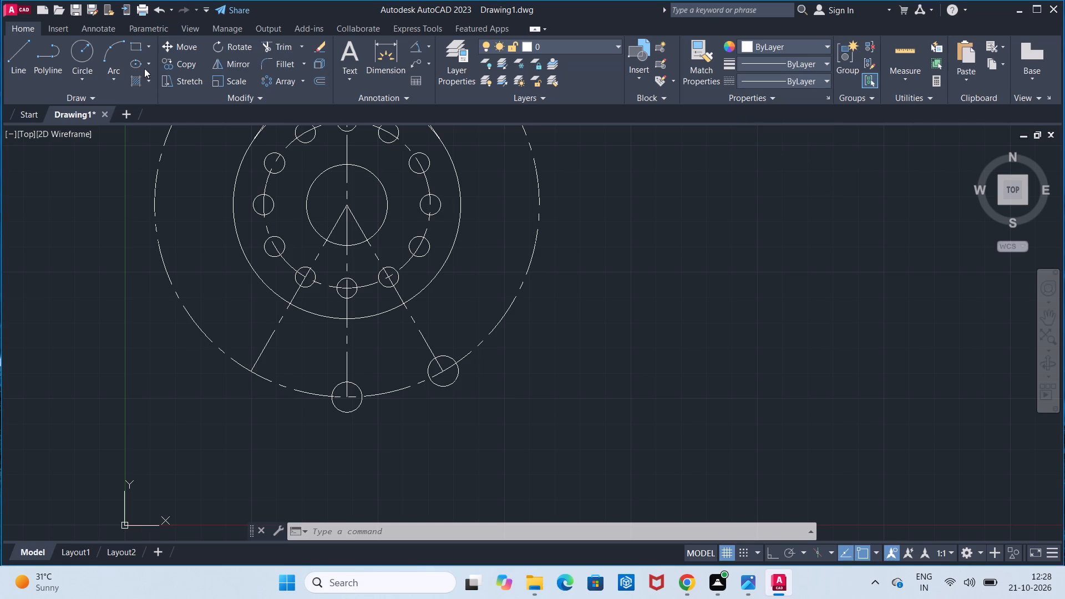
{"action": "left_click", "coordinate": [89, 57]}
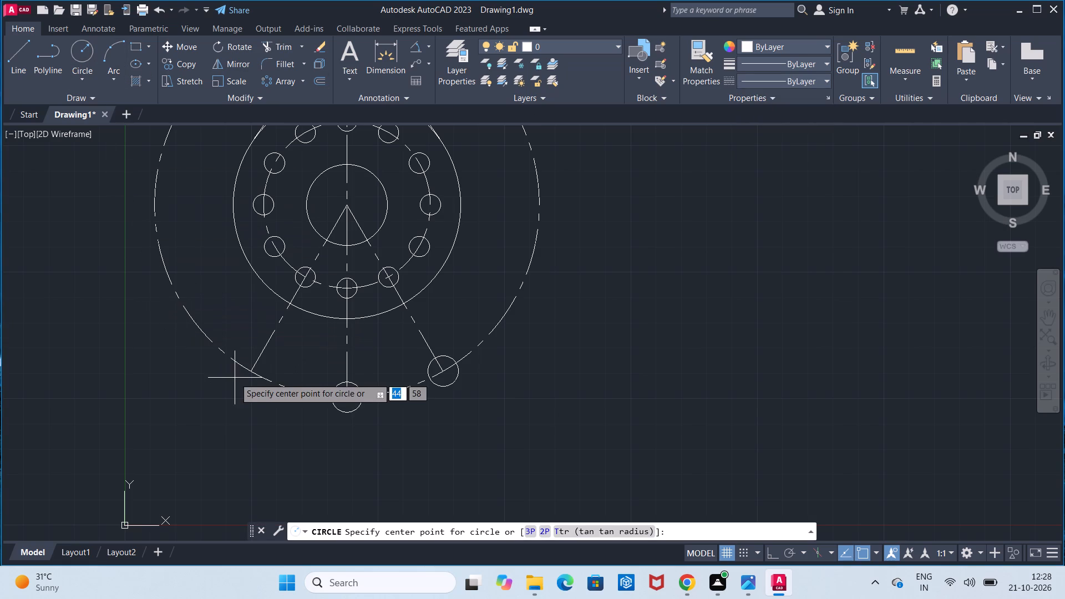
{"action": "left_click", "coordinate": [248, 372]}
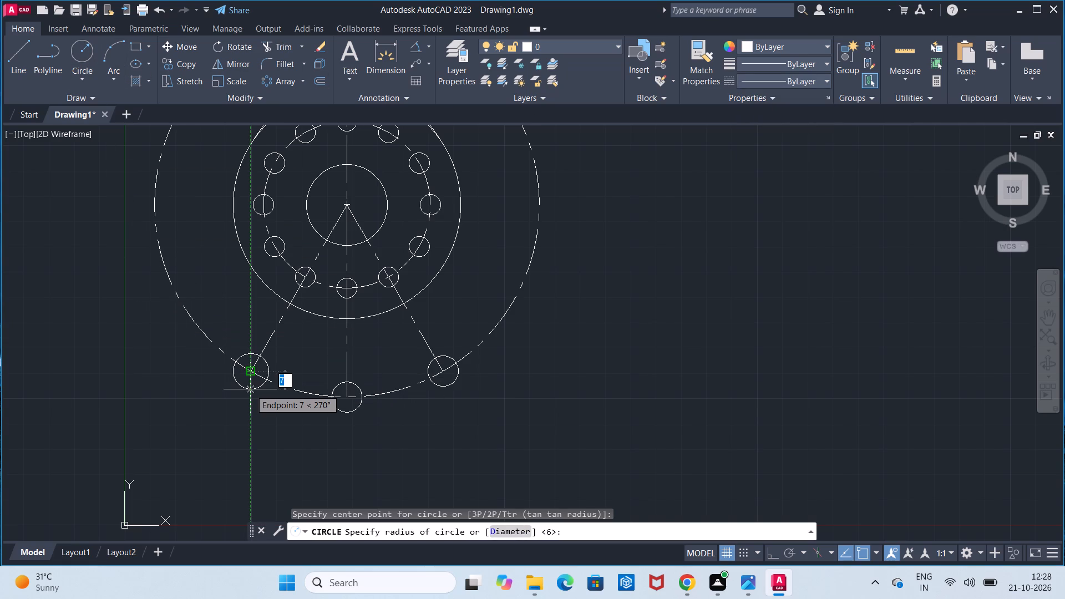
{"action": "key", "text": "6"}
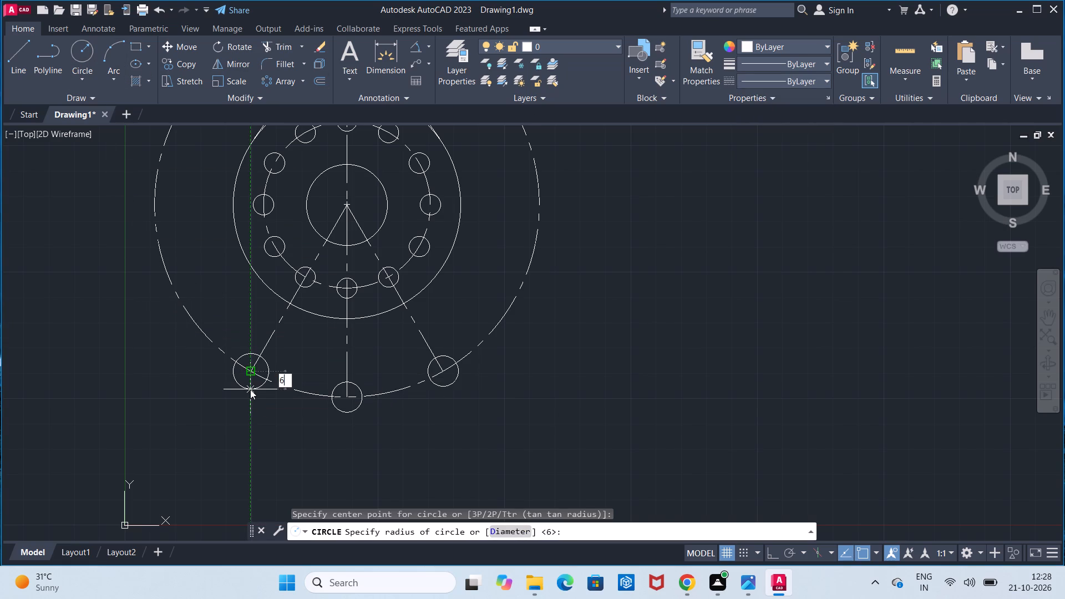
{"action": "key", "text": "Return"}
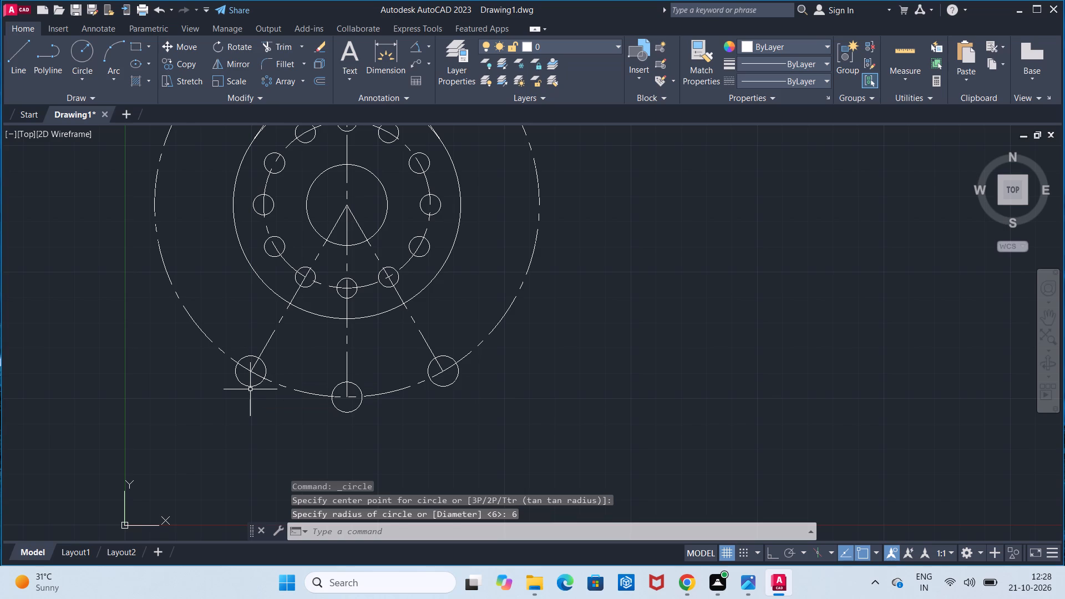
Trim away the upper part of the large centerline circle, keeping the lower arc through the three radius 6 circles.
{"action": "scroll", "coordinate": [250, 389], "scroll_direction": "down", "scroll_amount": 1}
{"action": "scroll", "coordinate": [250, 389], "scroll_direction": "up", "scroll_amount": 1}
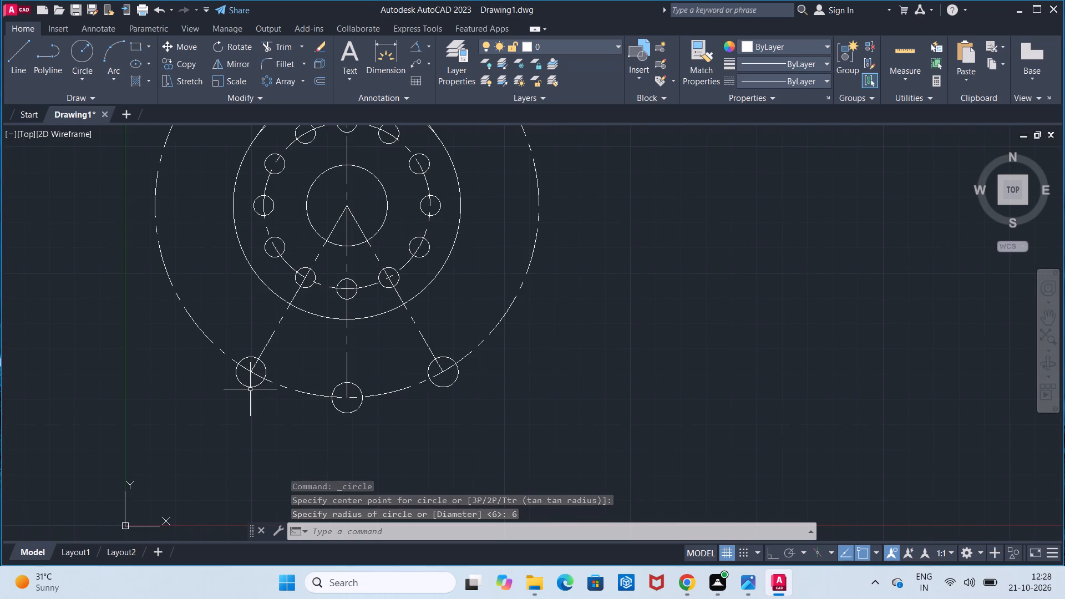
{"action": "left_click", "coordinate": [282, 52]}
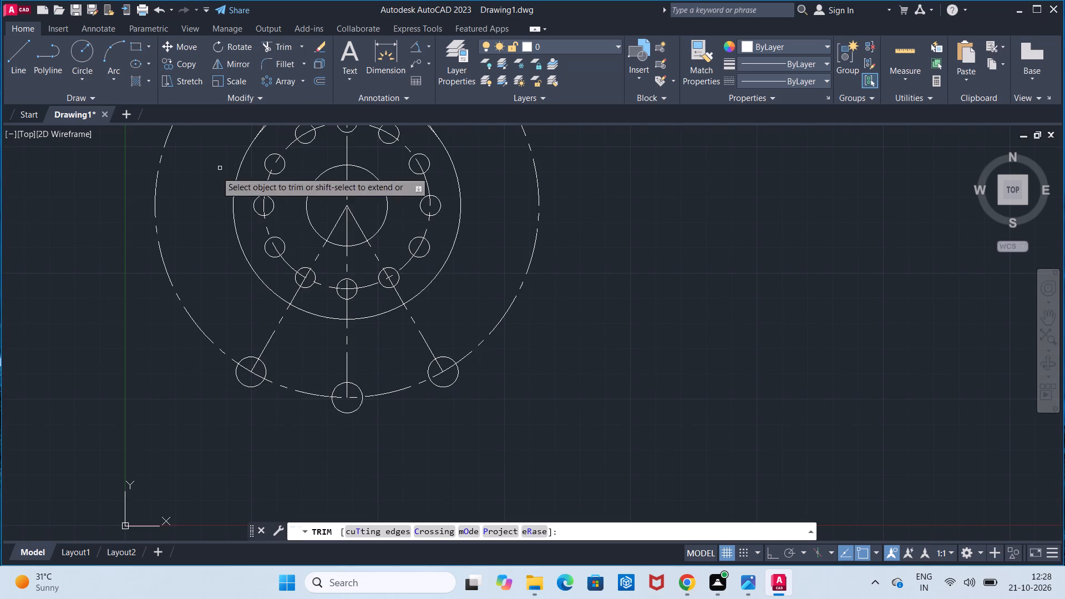
{"action": "left_click", "coordinate": [167, 268]}
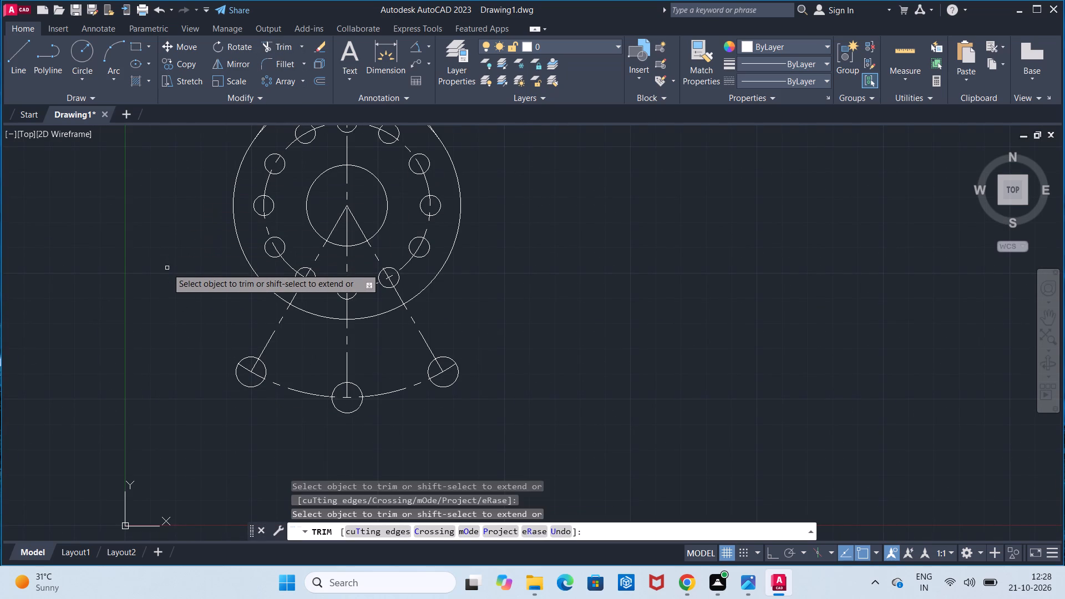
{"action": "key", "text": "Escape"}
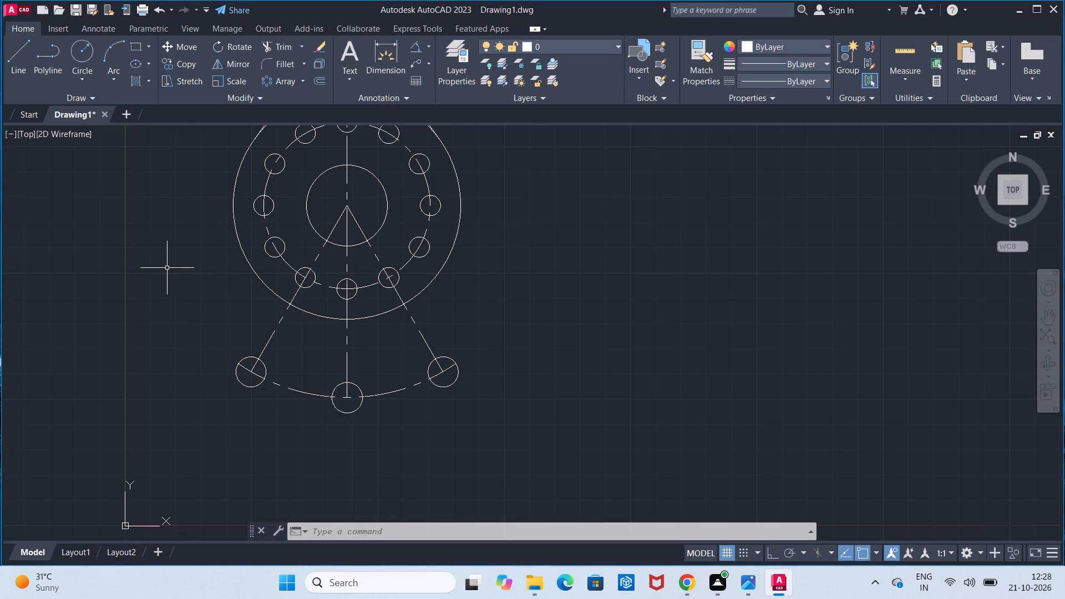
Offset the lower centerline arc outward, picking the offset distance from the lower-left circle's centre to its edge.
{"action": "scroll", "coordinate": [167, 268], "scroll_direction": "up", "scroll_amount": 1}
{"action": "scroll", "coordinate": [181, 273], "scroll_direction": "down", "scroll_amount": 1}
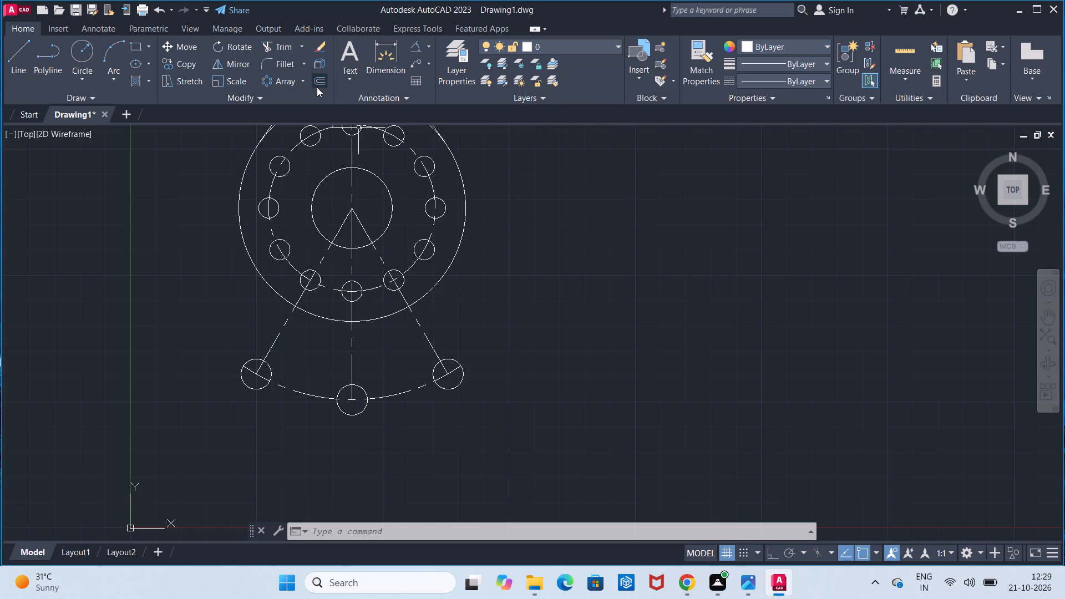
{"action": "left_click", "coordinate": [320, 81]}
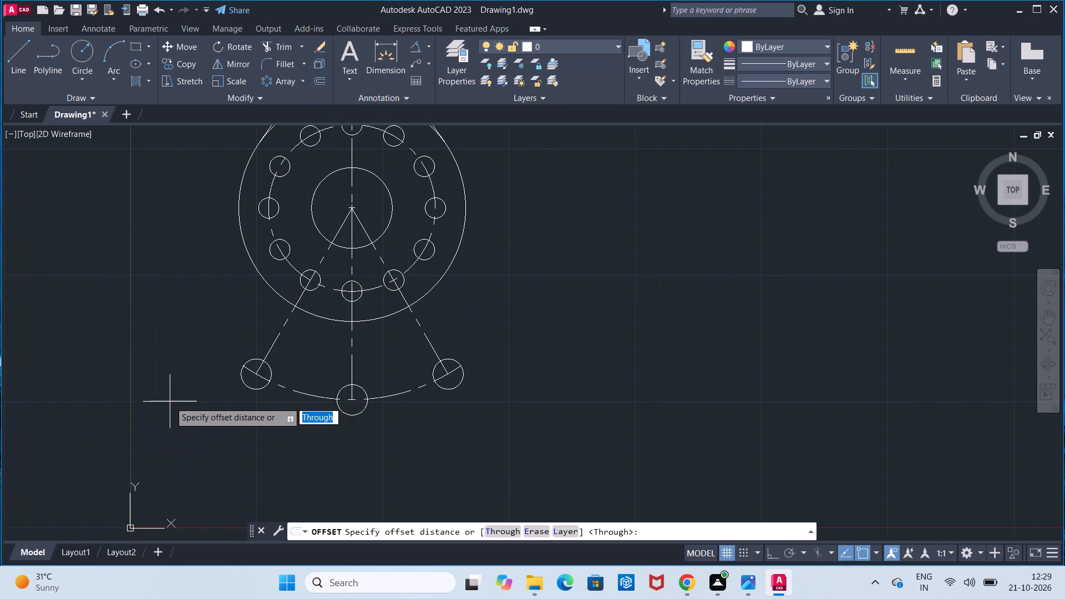
{"action": "left_click", "coordinate": [257, 377]}
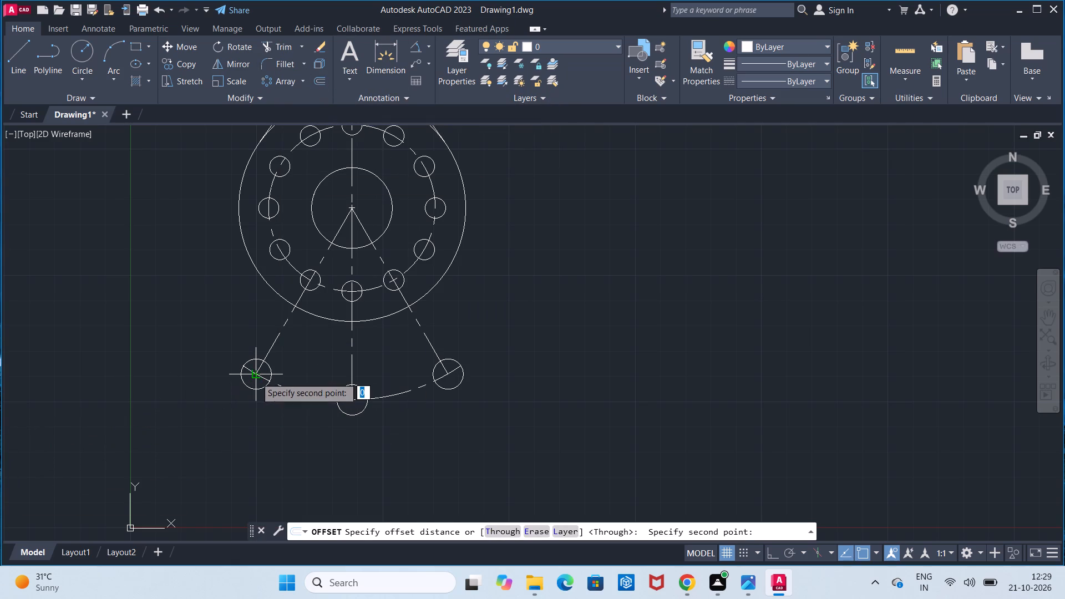
{"action": "left_click", "coordinate": [252, 384]}
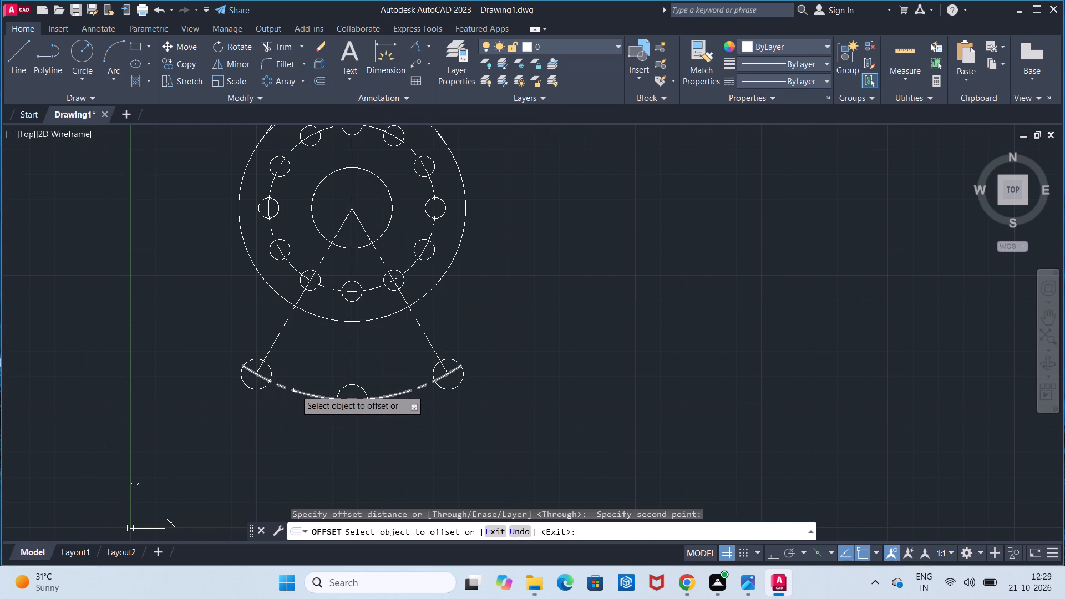
{"action": "left_click", "coordinate": [295, 390]}
{"action": "left_click", "coordinate": [299, 421]}
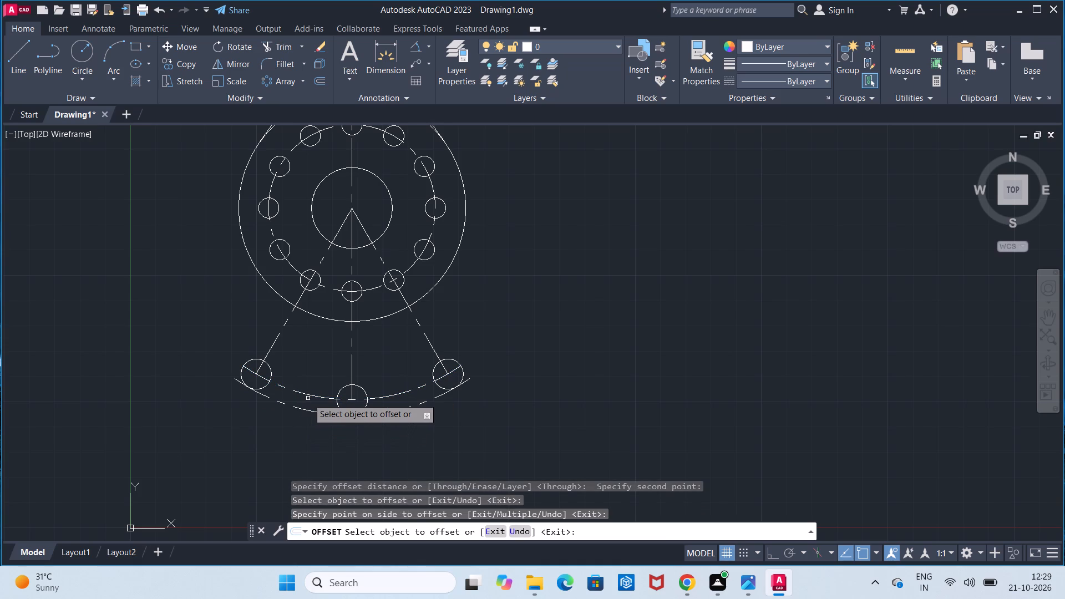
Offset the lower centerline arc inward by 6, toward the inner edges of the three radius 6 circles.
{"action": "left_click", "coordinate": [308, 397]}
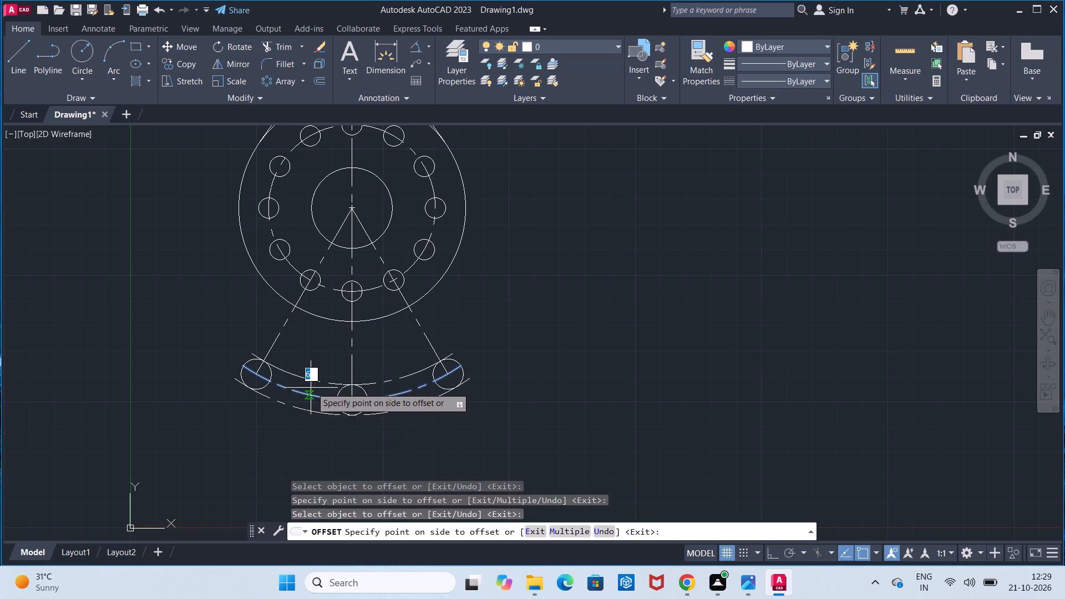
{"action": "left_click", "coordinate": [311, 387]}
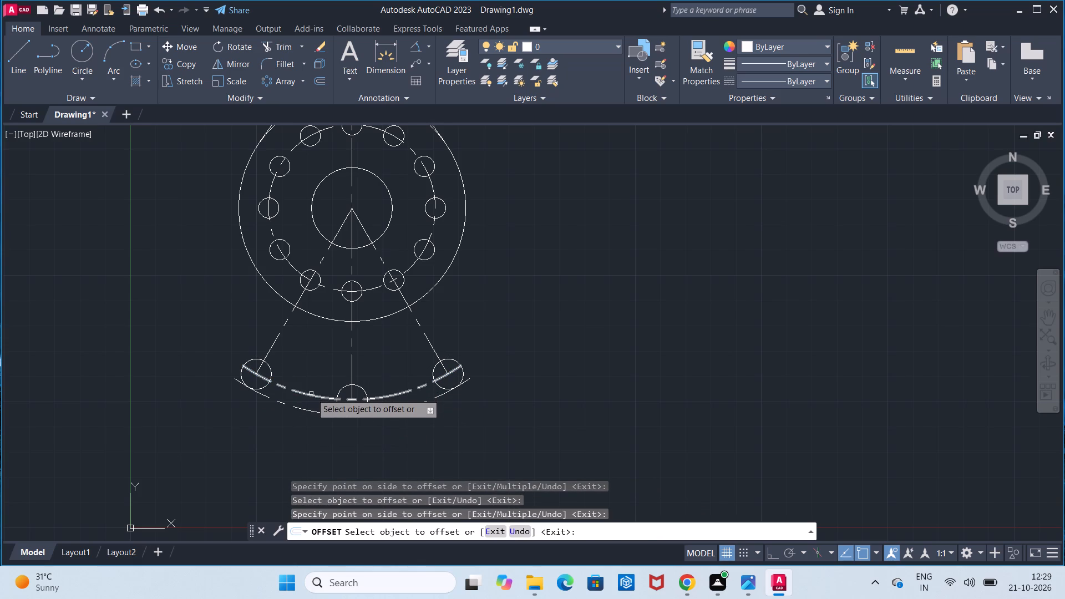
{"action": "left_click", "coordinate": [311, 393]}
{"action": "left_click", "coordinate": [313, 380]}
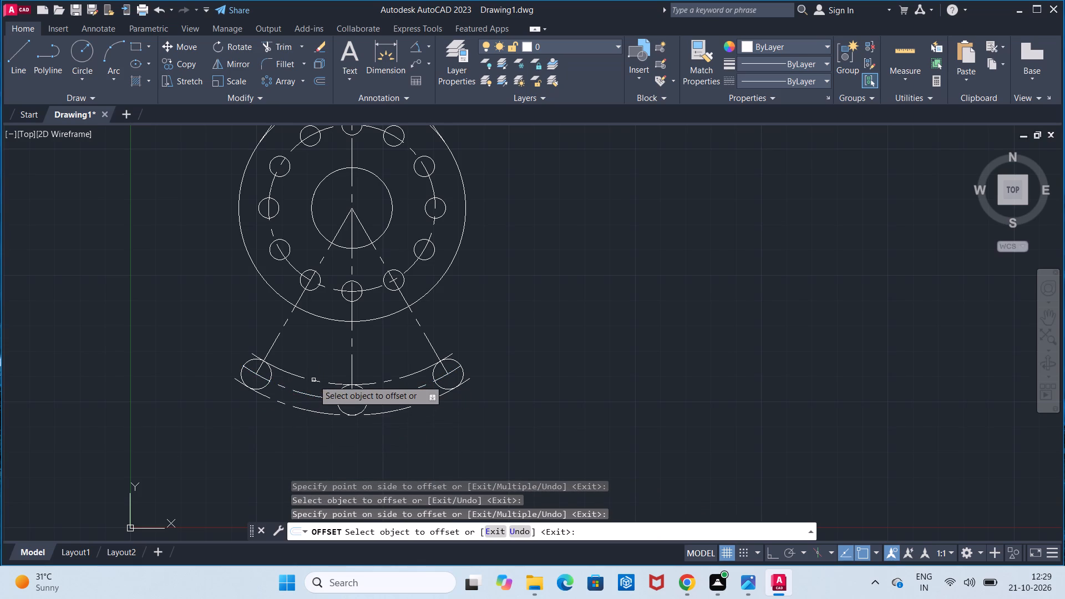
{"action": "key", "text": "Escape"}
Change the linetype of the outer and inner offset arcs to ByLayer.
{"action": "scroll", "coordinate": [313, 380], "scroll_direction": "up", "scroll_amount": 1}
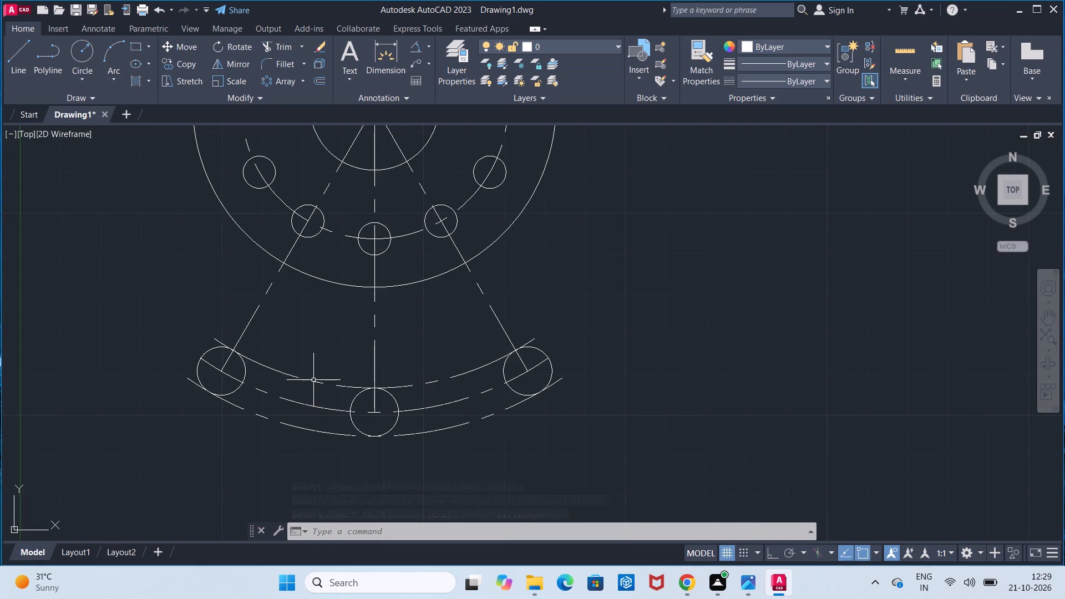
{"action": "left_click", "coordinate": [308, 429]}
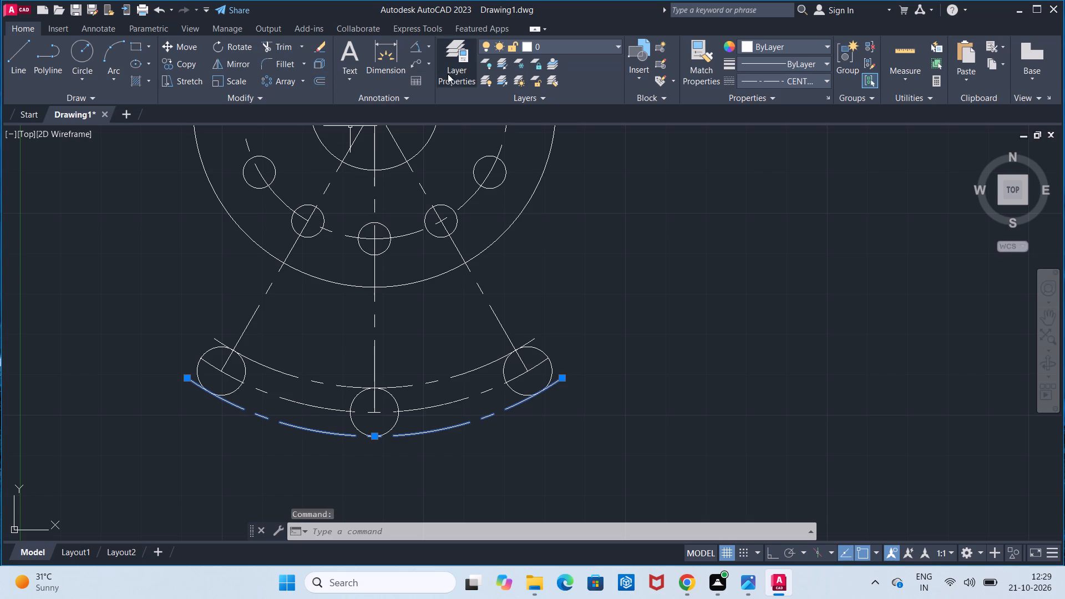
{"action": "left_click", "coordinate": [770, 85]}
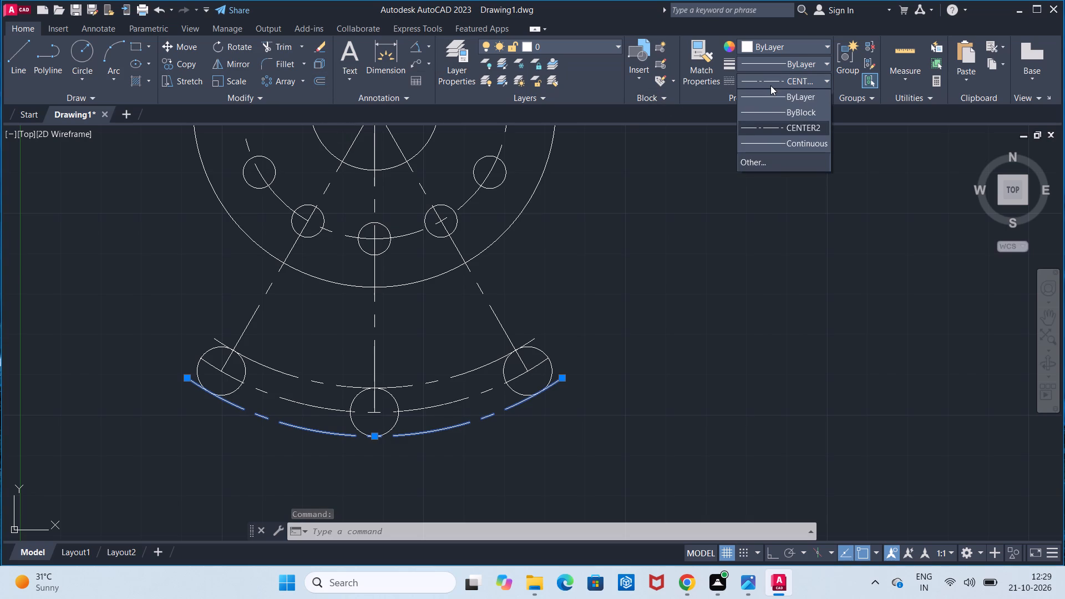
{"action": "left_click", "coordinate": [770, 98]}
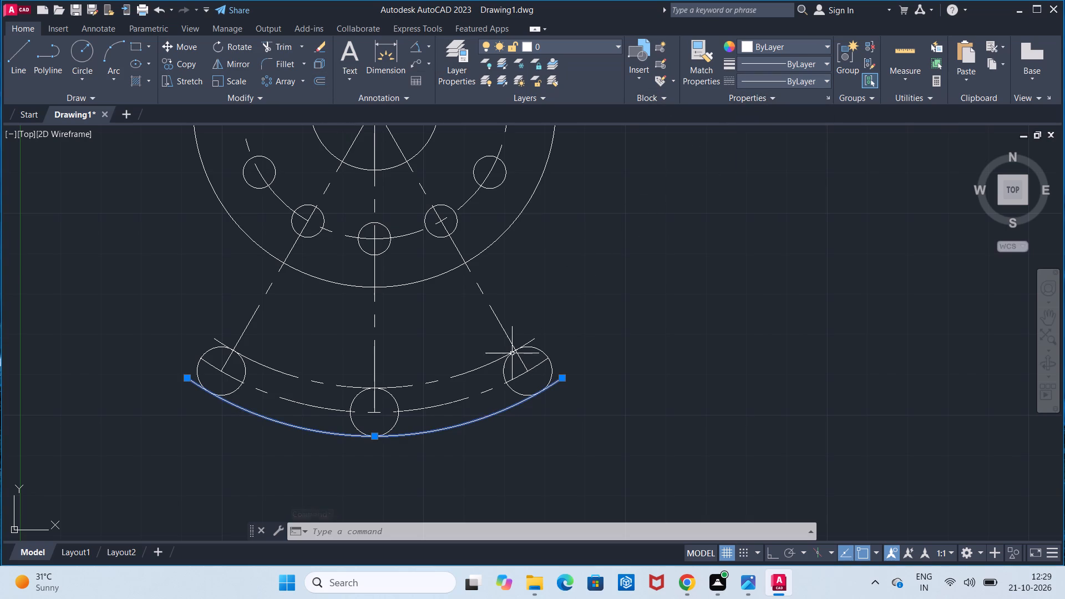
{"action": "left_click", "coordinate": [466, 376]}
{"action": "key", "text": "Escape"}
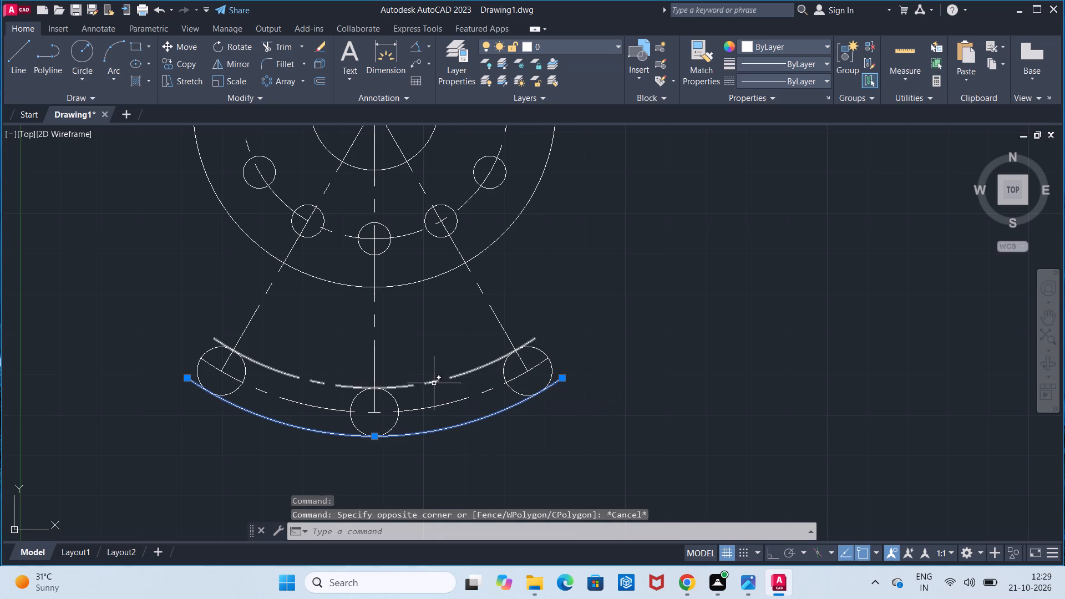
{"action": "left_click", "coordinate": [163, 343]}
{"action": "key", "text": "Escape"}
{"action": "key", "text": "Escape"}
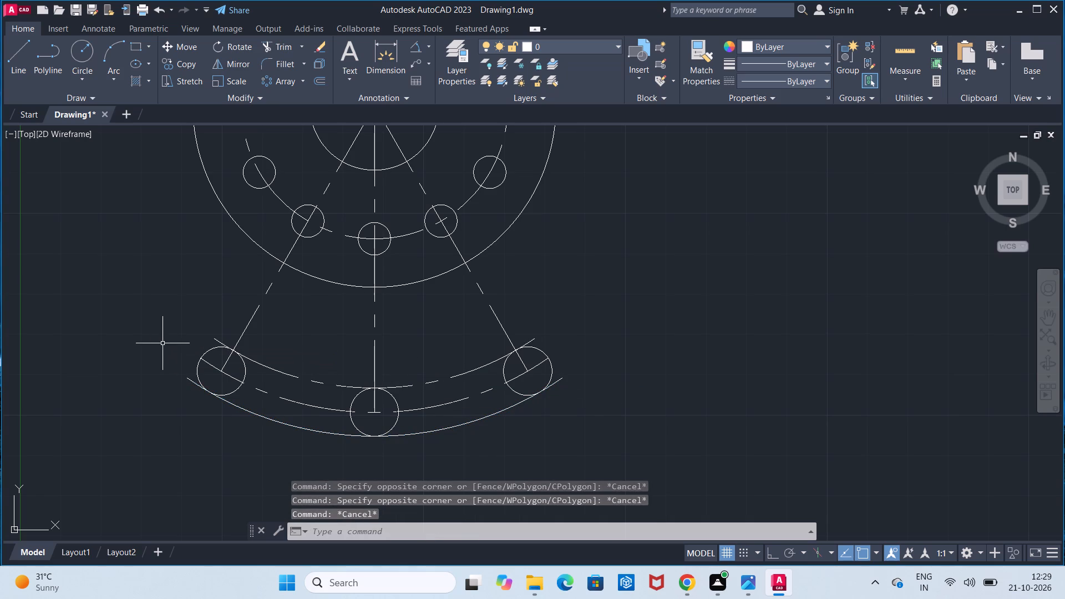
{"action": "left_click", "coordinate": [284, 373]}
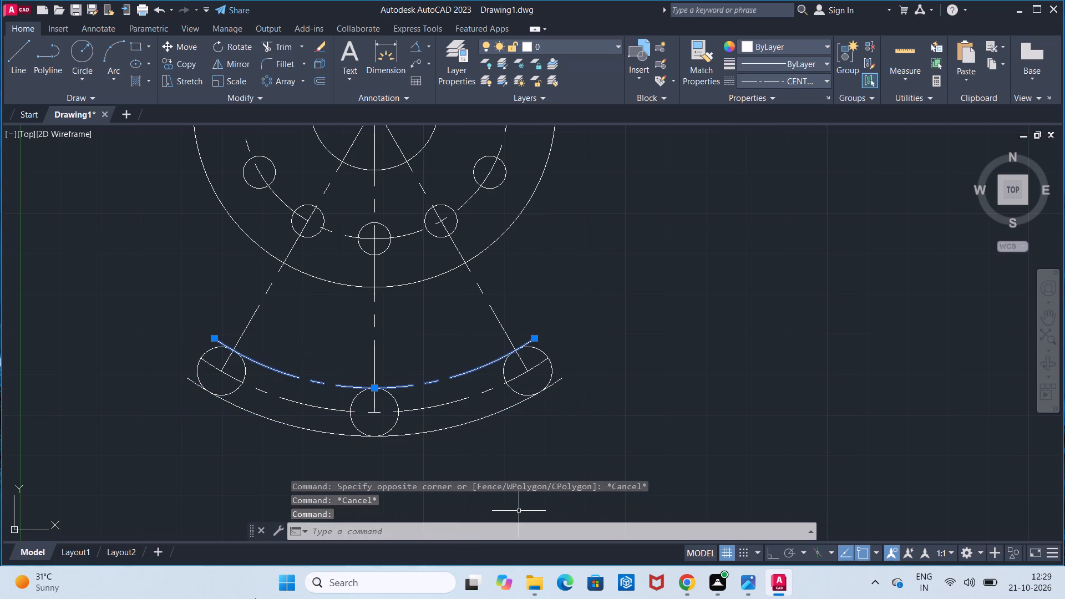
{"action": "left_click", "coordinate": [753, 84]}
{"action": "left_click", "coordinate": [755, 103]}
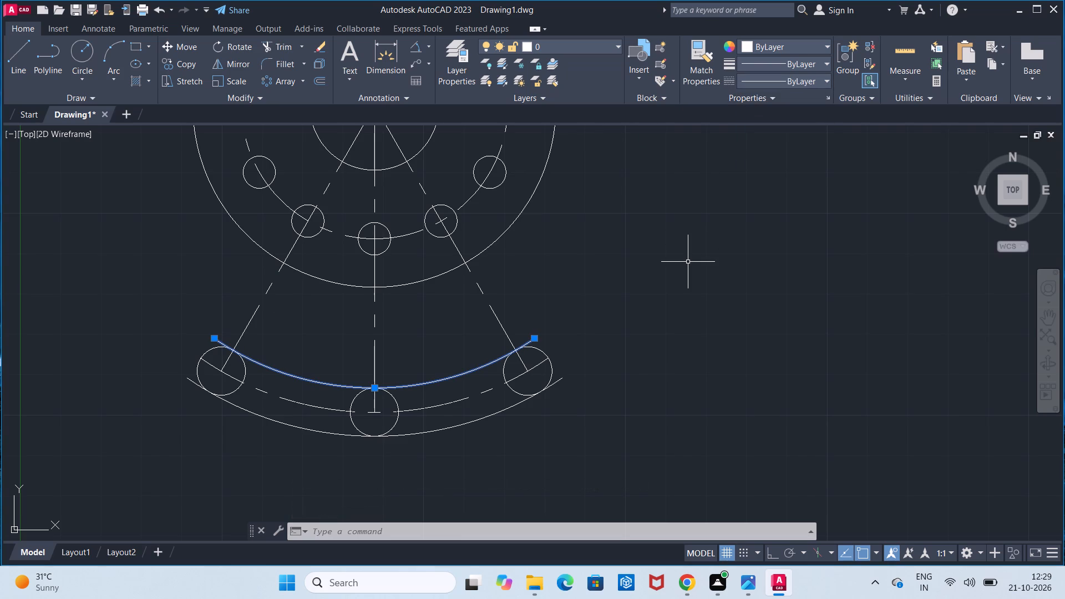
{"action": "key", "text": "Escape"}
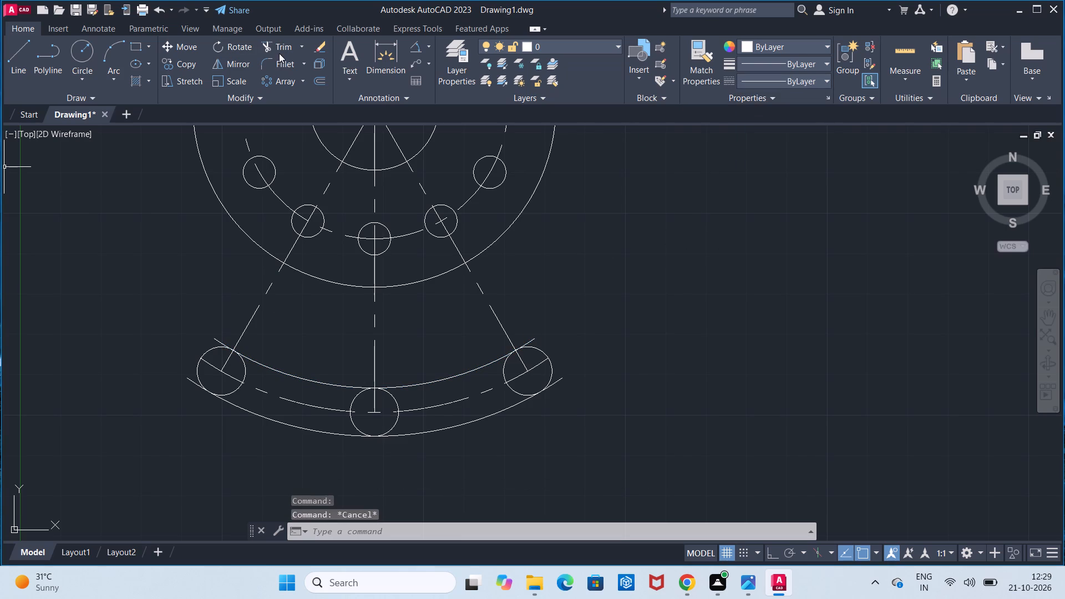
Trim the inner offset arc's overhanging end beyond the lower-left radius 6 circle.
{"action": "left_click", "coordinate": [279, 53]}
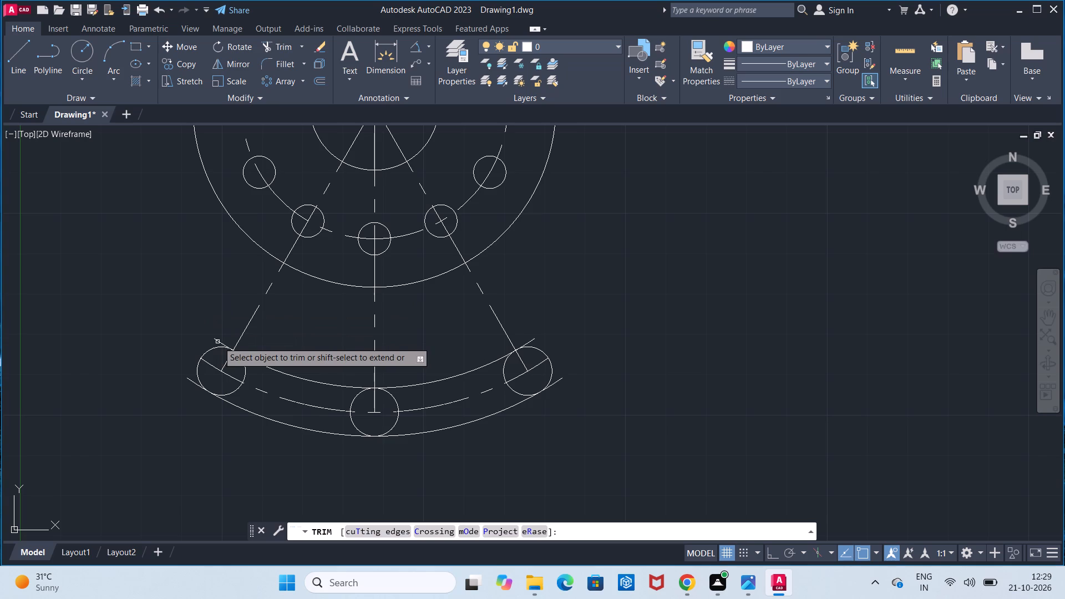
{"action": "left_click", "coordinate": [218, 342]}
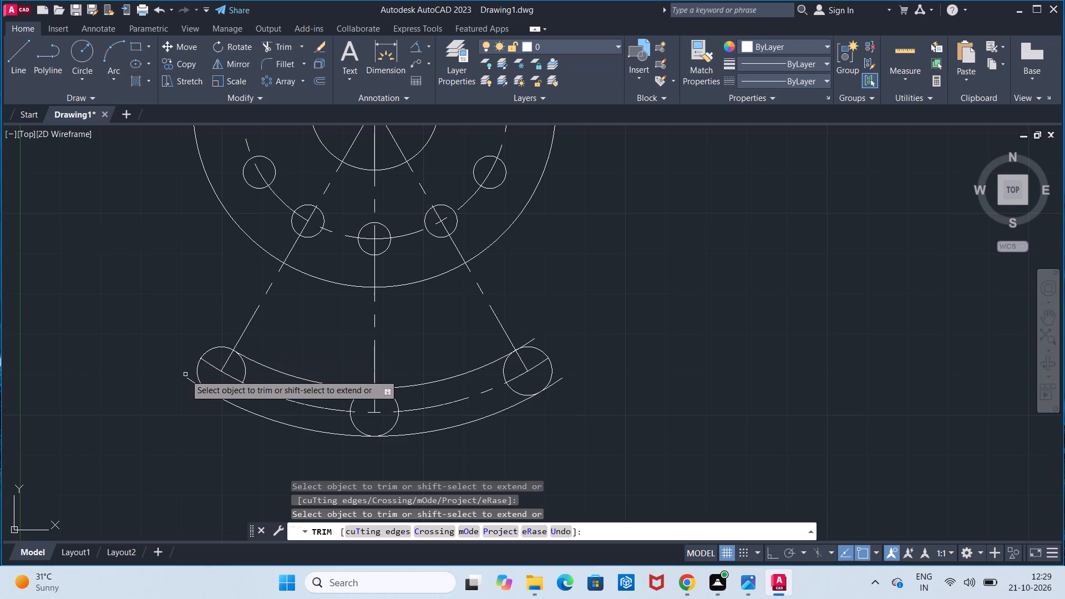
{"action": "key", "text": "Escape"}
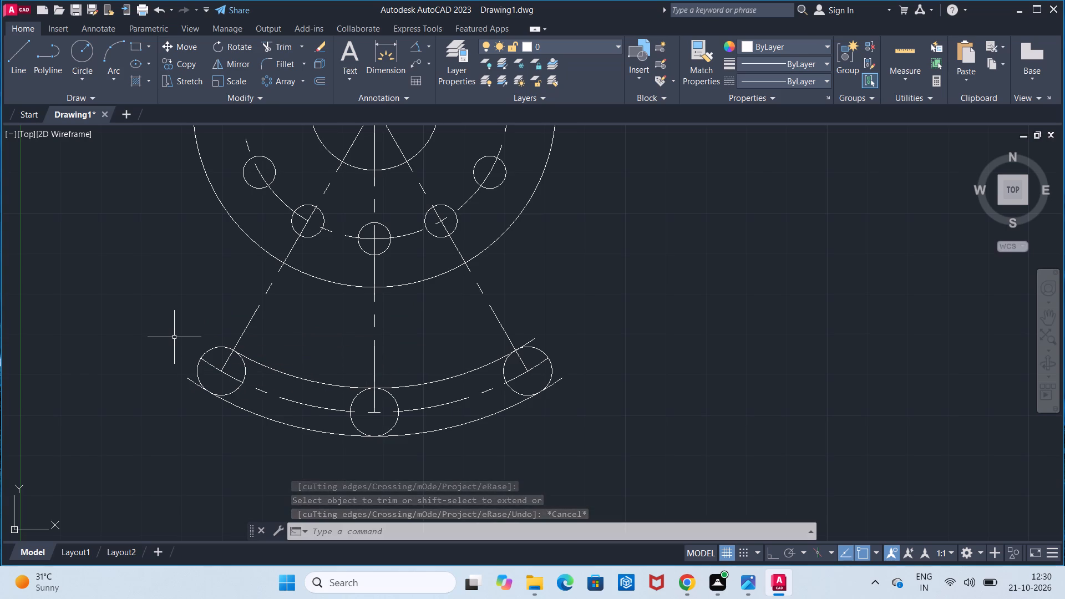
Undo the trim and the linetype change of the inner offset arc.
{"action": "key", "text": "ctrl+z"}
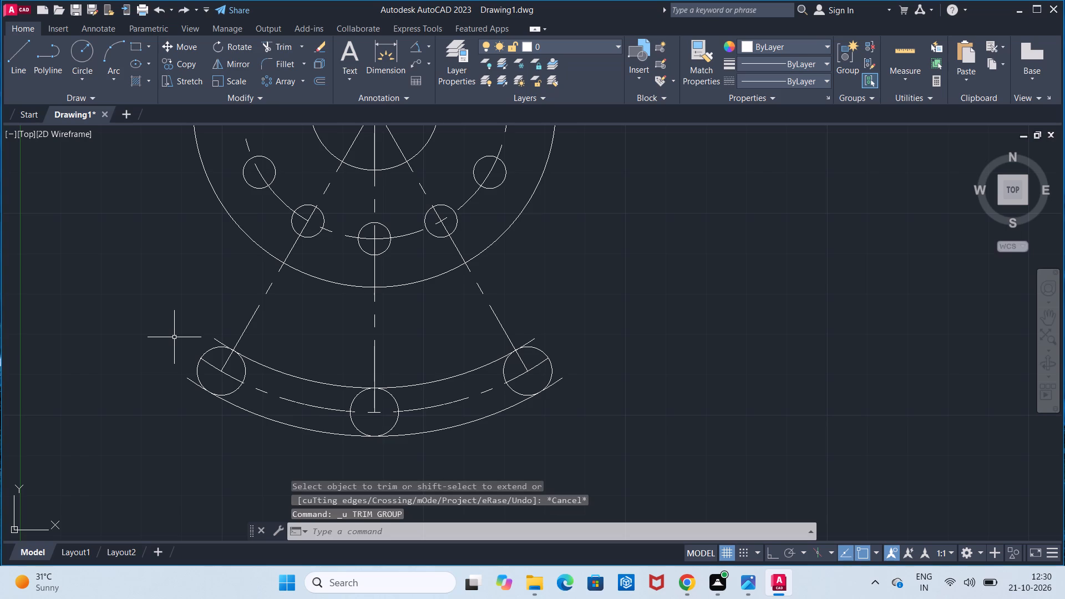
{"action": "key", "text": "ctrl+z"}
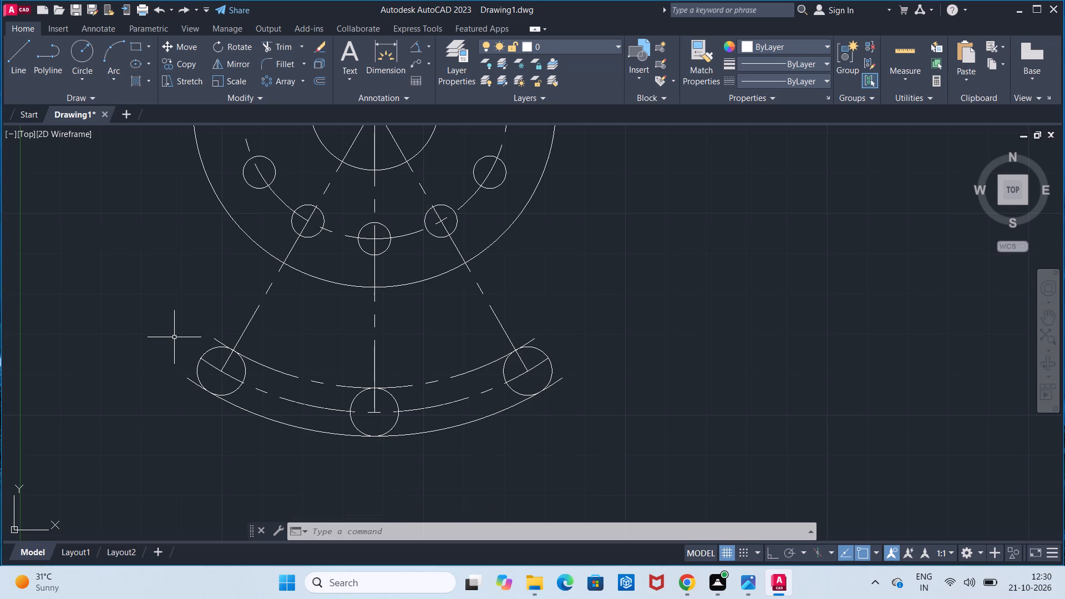
Erase the inner offset arc and both overlapping outer offset arcs, keeping the centerline arc through the radius 6 circles.
{"action": "left_click", "coordinate": [317, 381]}
{"action": "key", "text": "Delete"}
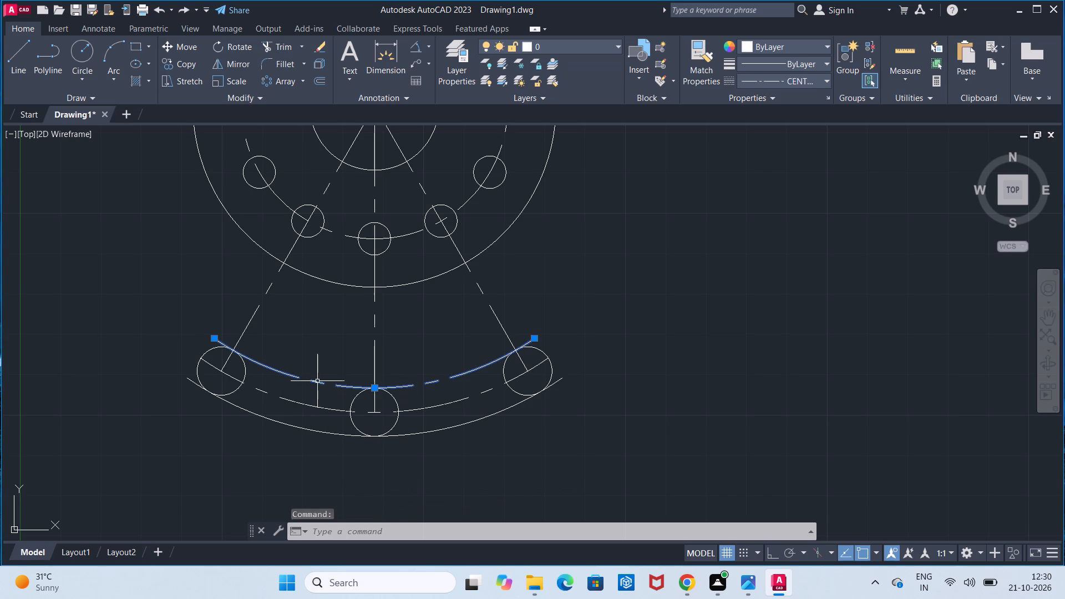
{"action": "left_click", "coordinate": [327, 432]}
{"action": "key", "text": "Delete"}
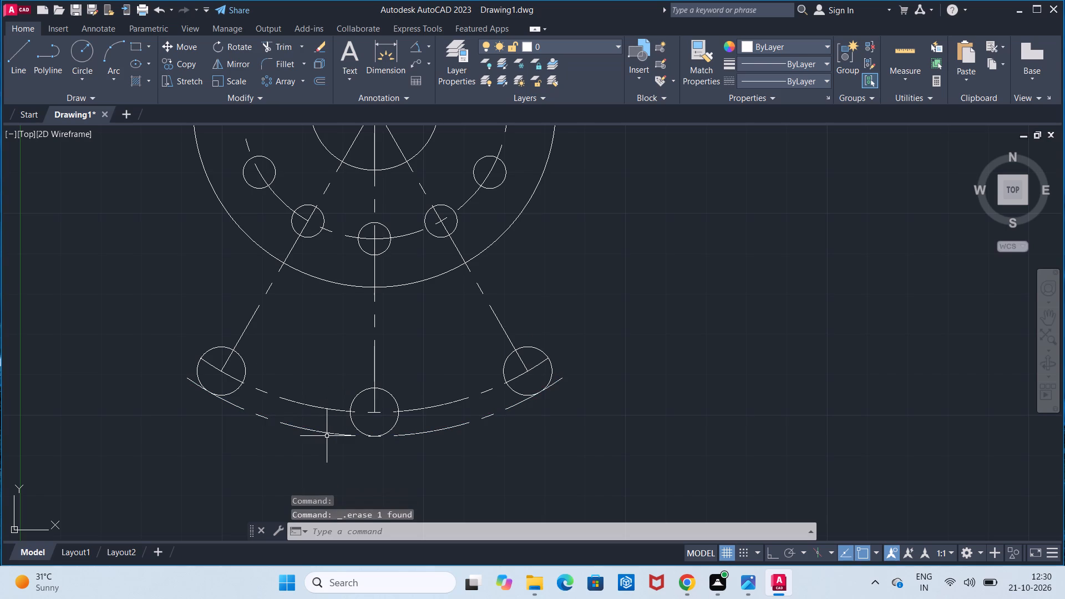
{"action": "left_click", "coordinate": [325, 434]}
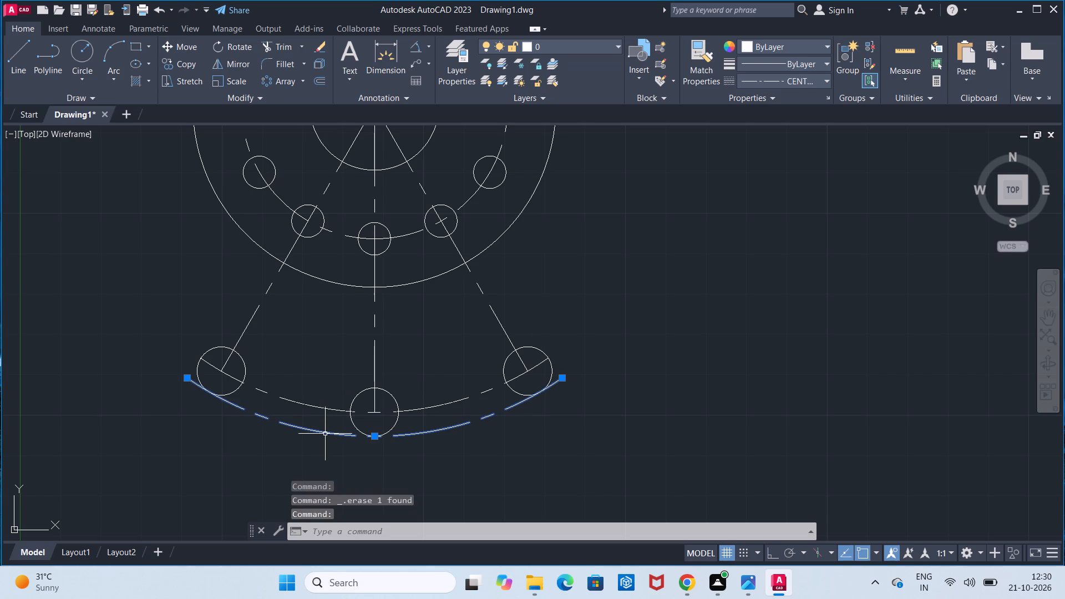
{"action": "key", "text": "Delete"}
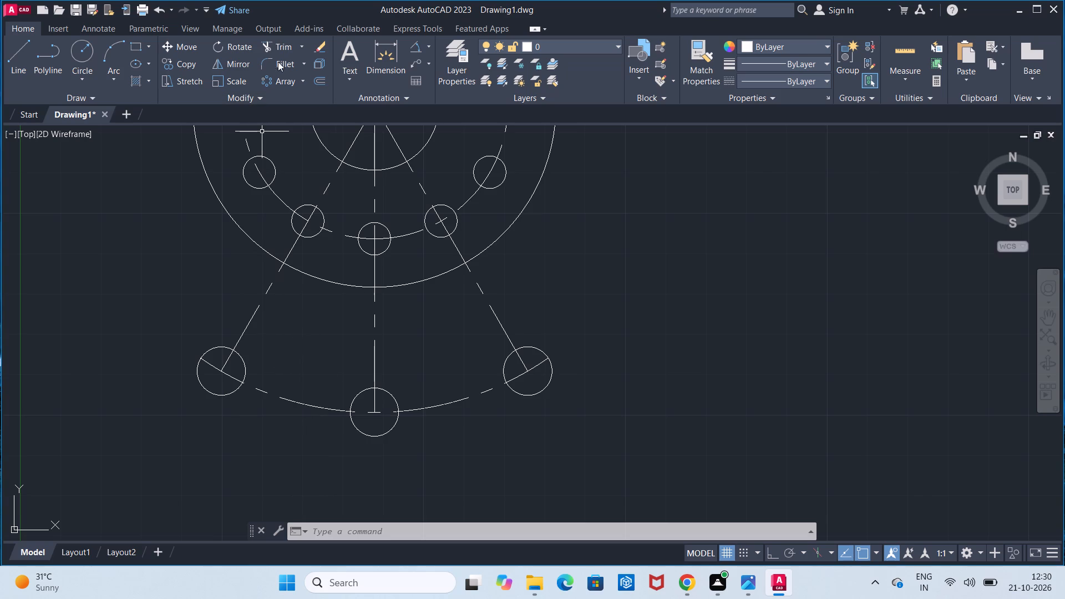
Draw a radius 11 circle concentric with each of the lower-left and lower-right radius 6 circles.
{"action": "left_click", "coordinate": [72, 51]}
{"action": "left_click", "coordinate": [221, 372]}
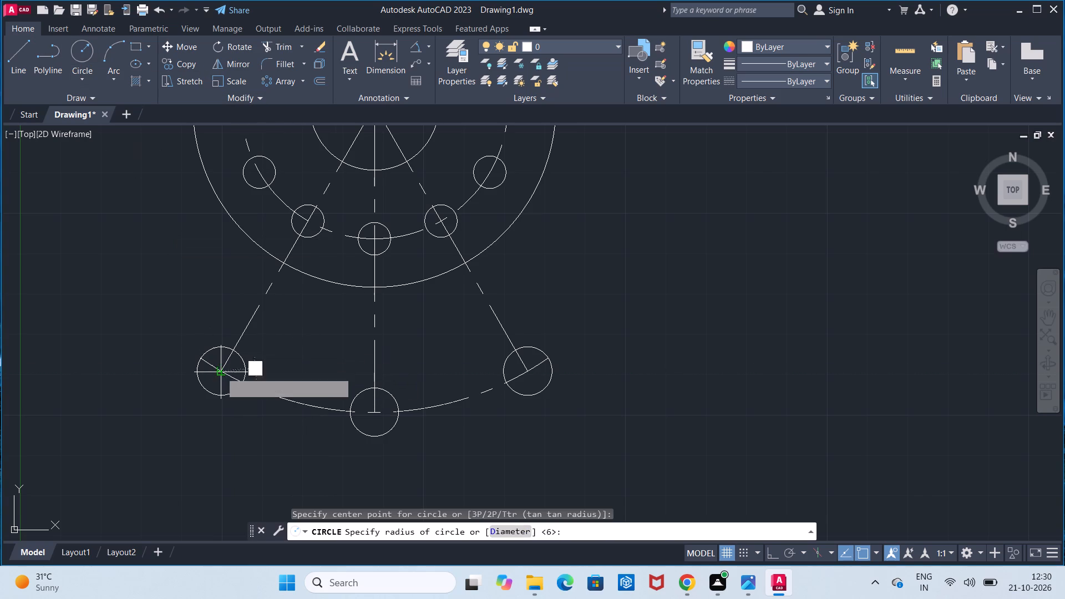
{"action": "type", "text": "11"}
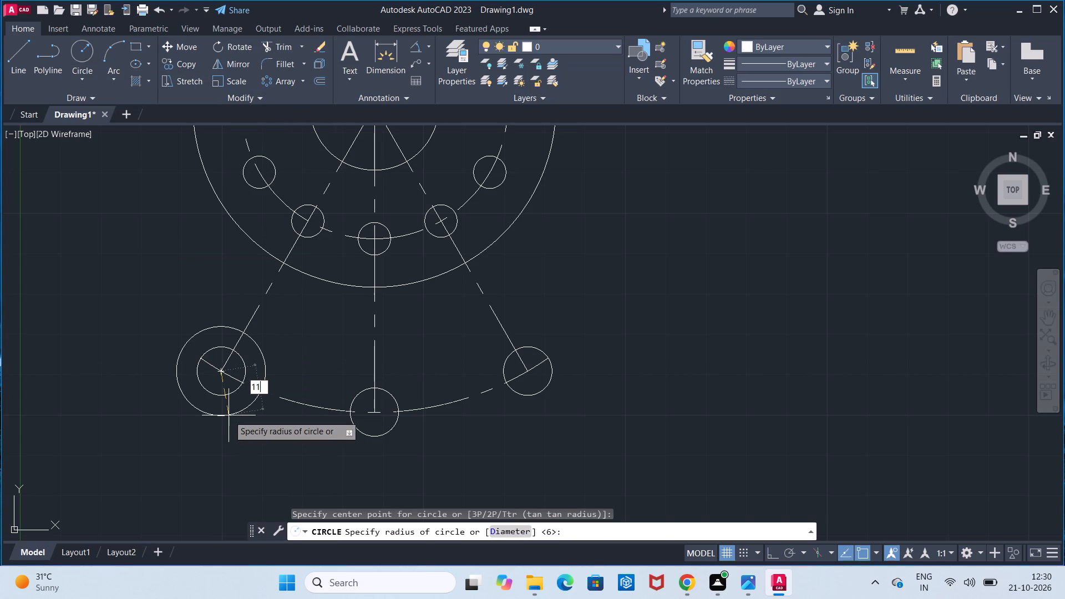
{"action": "key", "text": "Return"}
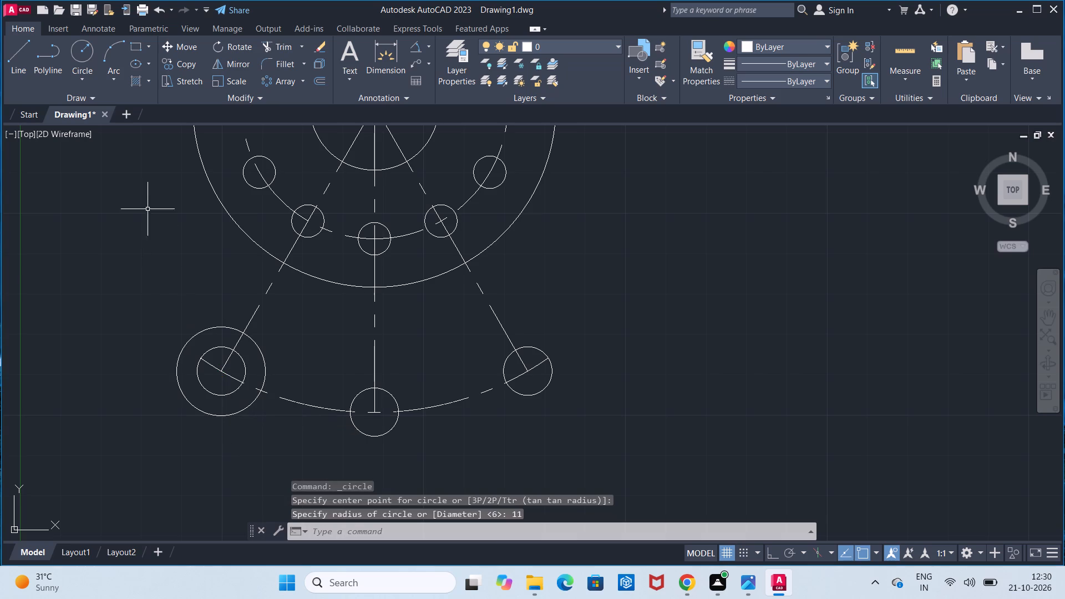
{"action": "left_click", "coordinate": [84, 63]}
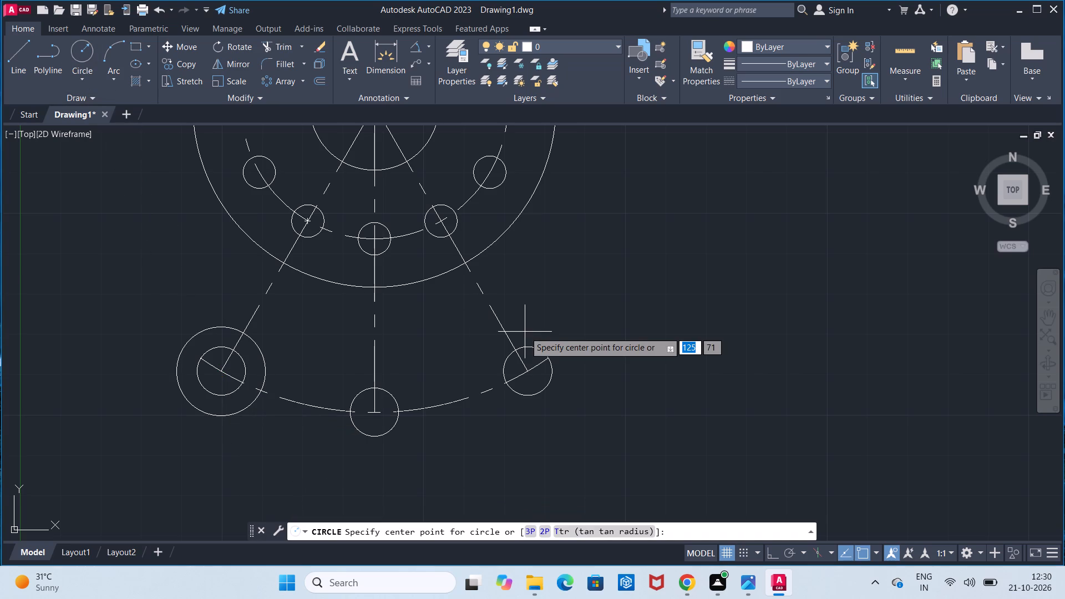
{"action": "left_click", "coordinate": [528, 371]}
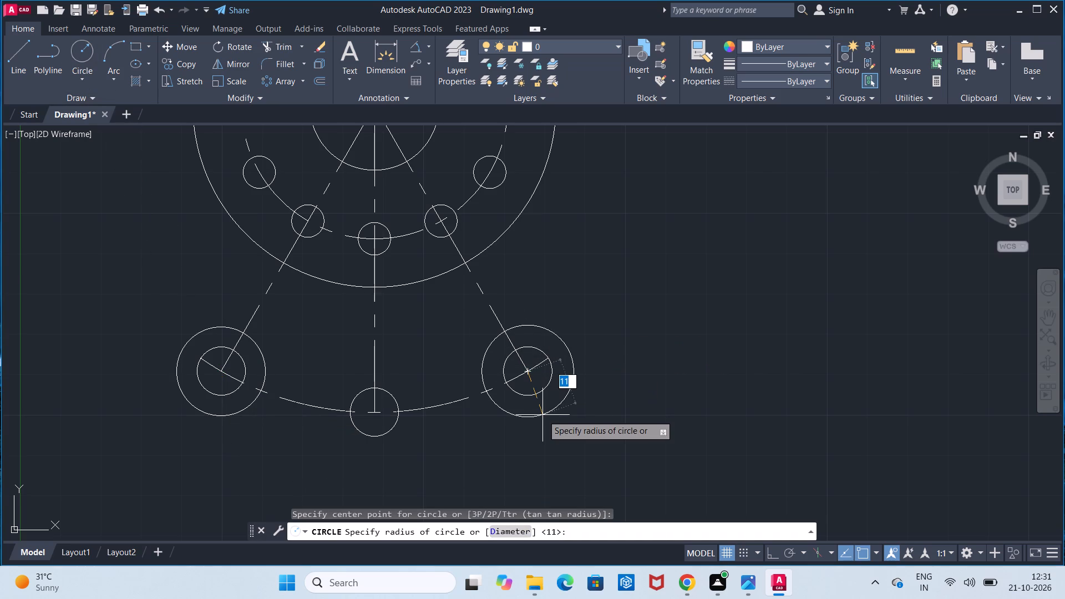
{"action": "type", "text": "11"}
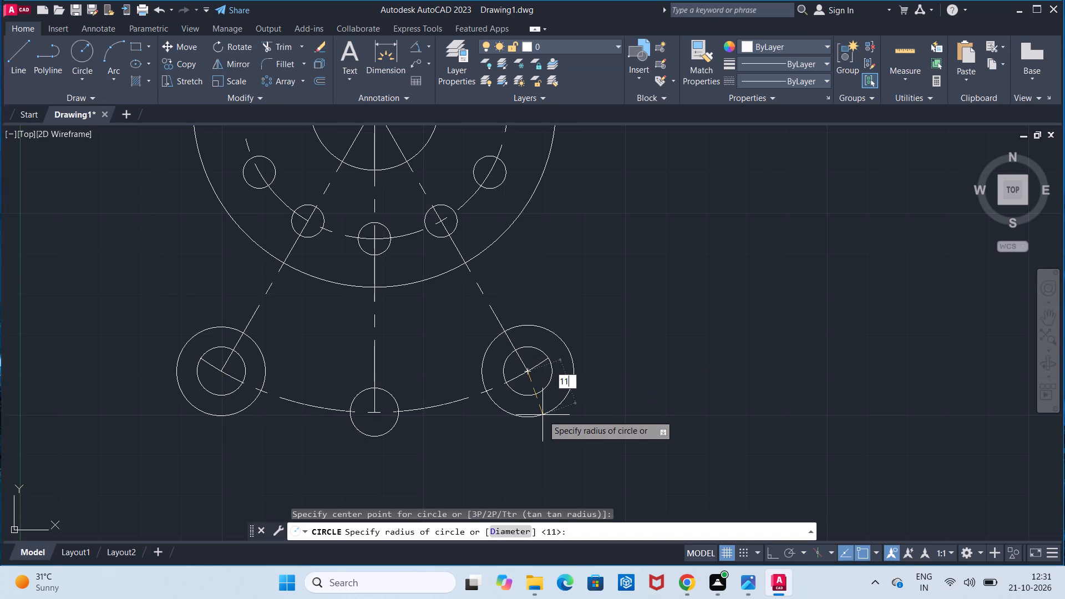
{"action": "key", "text": "Return"}
{"action": "key", "text": "Escape"}
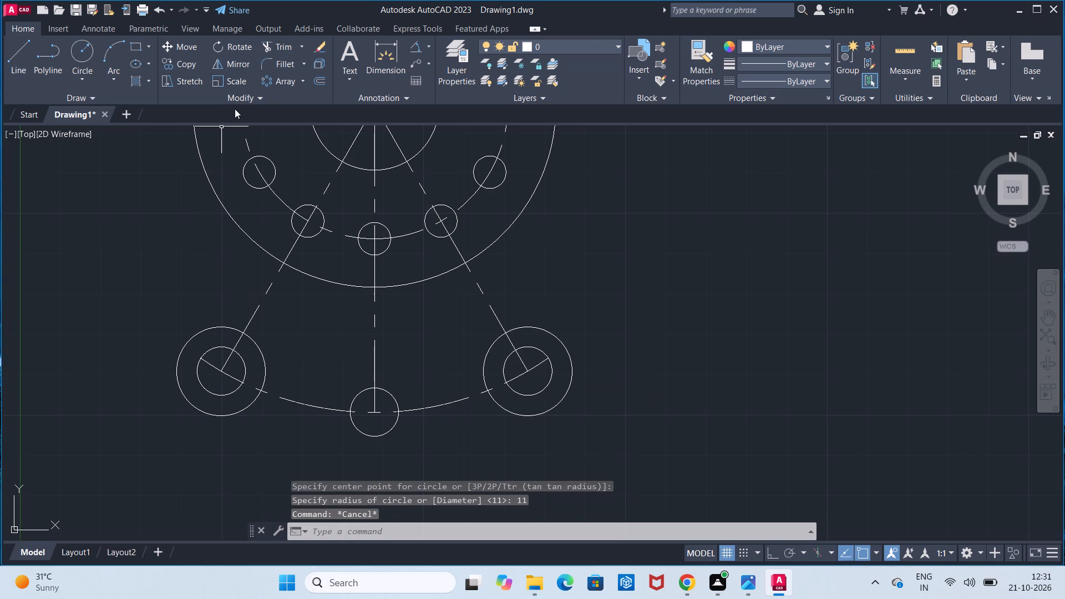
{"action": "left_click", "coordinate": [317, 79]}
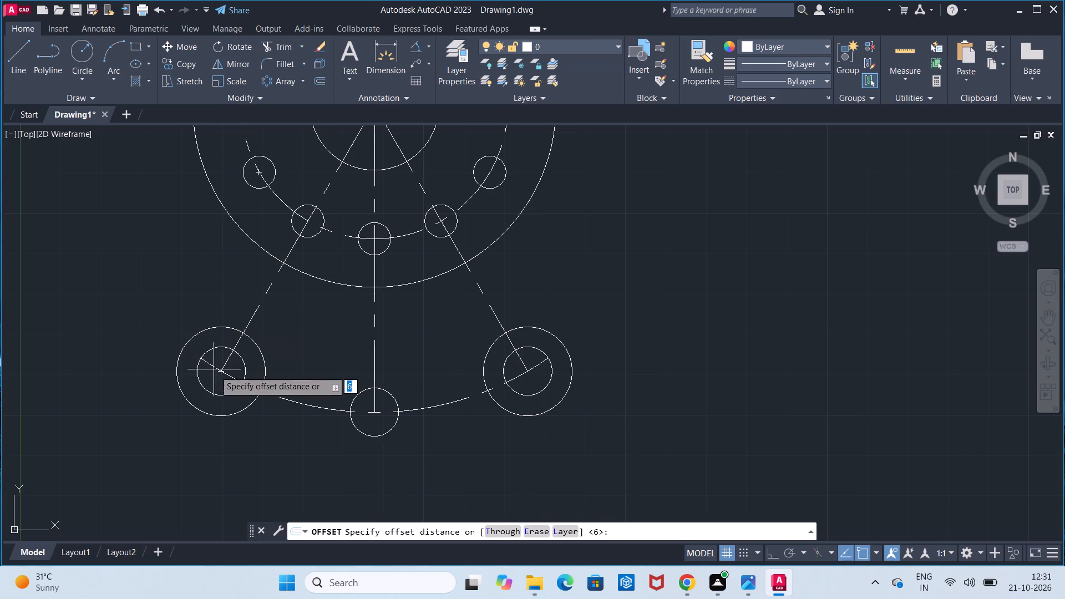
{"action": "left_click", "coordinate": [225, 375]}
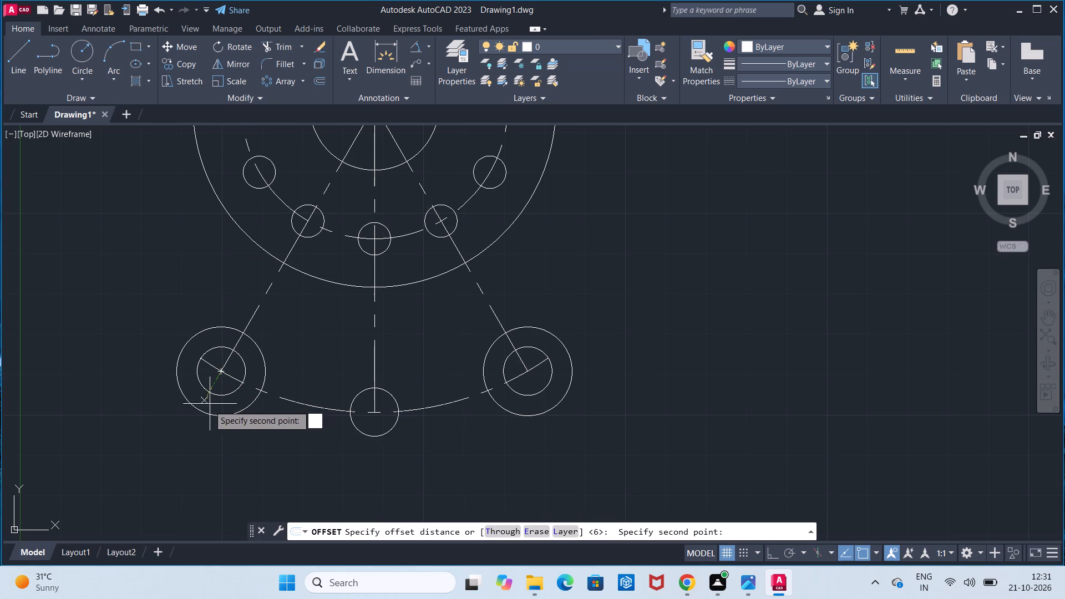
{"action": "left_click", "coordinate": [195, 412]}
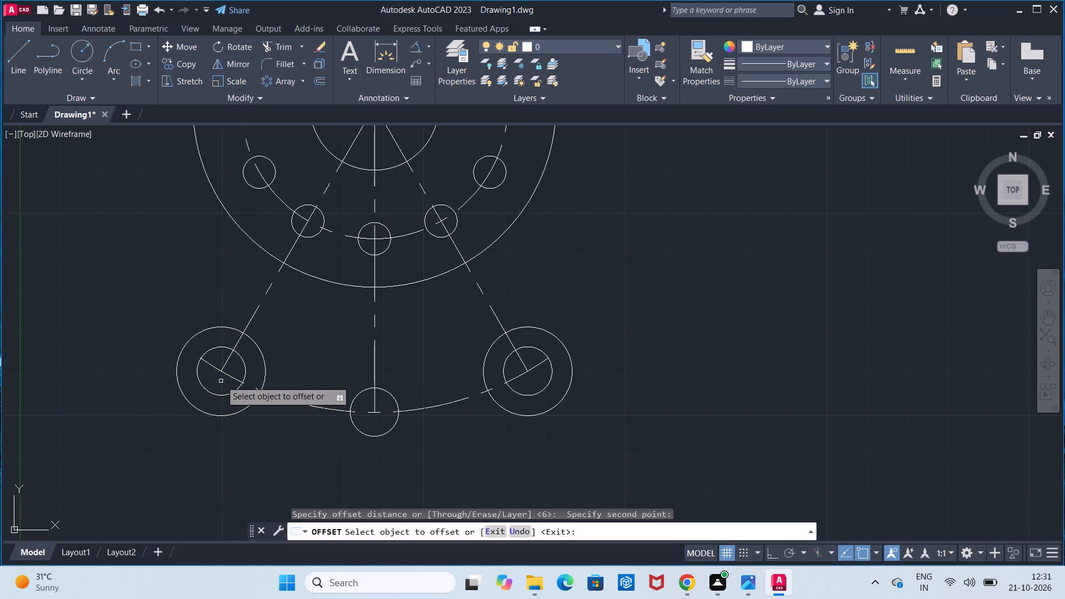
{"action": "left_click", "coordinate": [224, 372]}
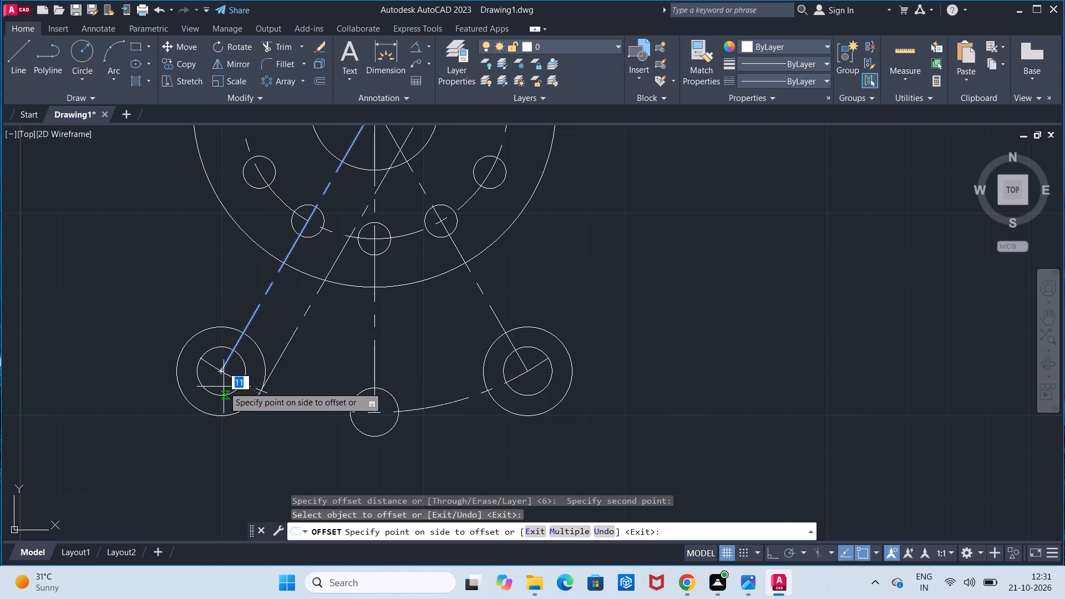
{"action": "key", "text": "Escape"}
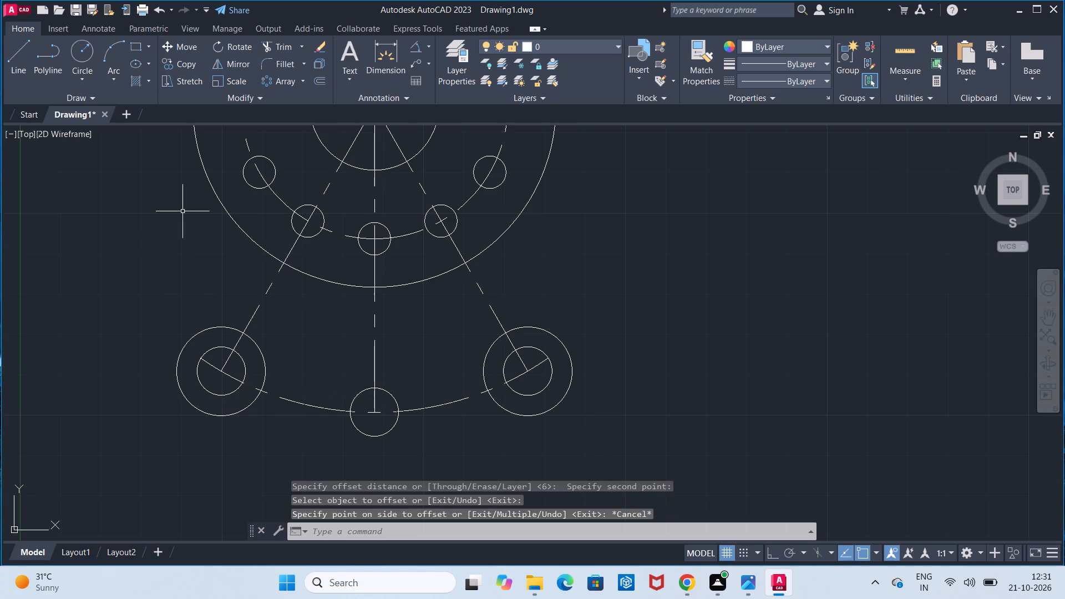
Offset the centerline arc outward by 11, from the lower-left circle center to the far side of its radius 11 circle.
{"action": "left_click", "coordinate": [317, 80]}
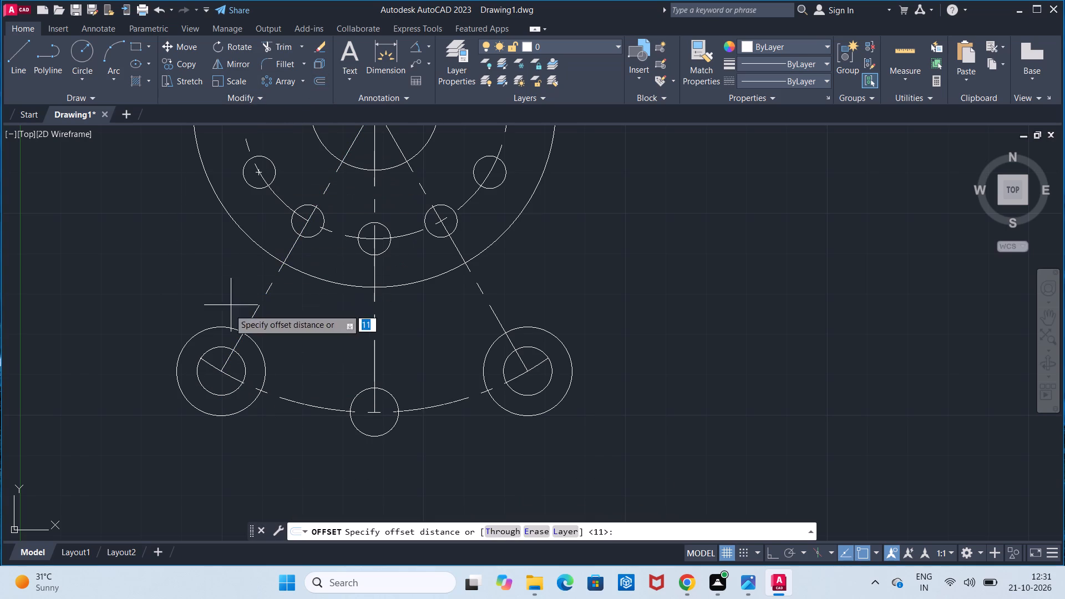
{"action": "left_click", "coordinate": [218, 375]}
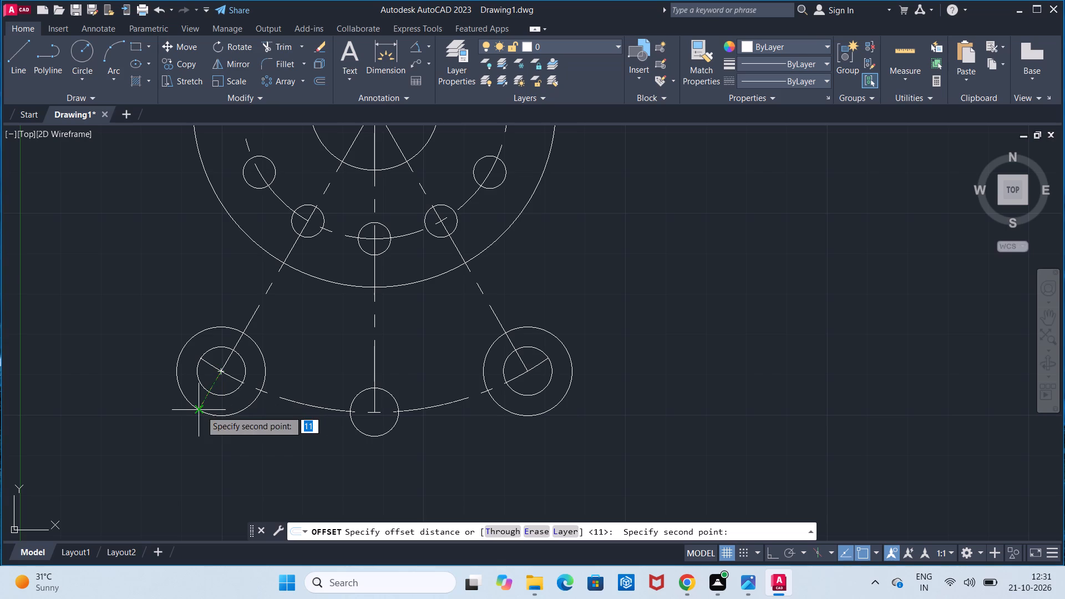
{"action": "left_click", "coordinate": [197, 414]}
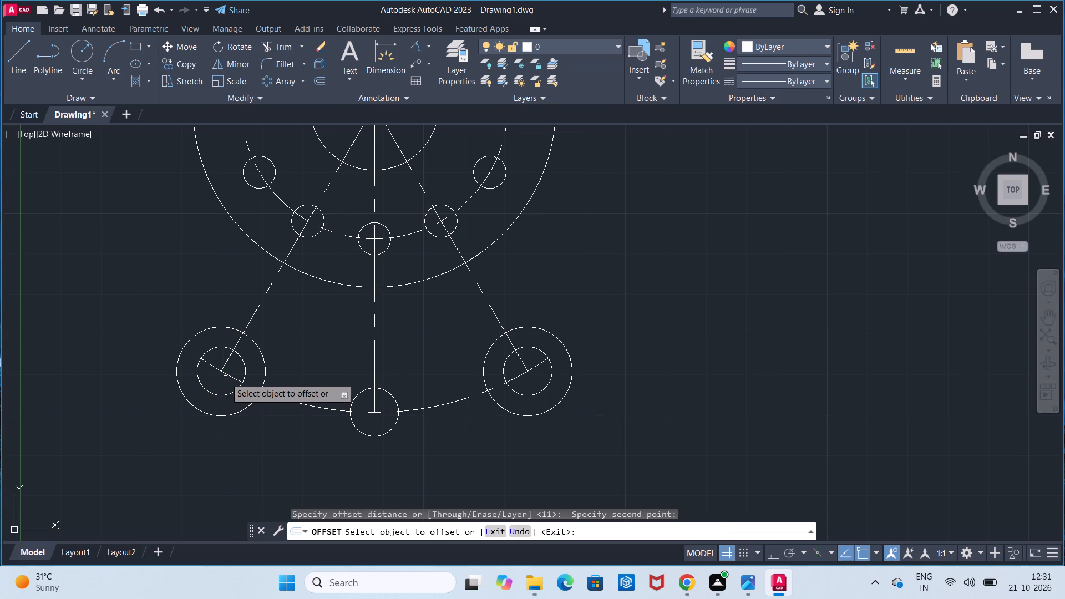
{"action": "left_click", "coordinate": [227, 376]}
{"action": "left_click", "coordinate": [225, 391]}
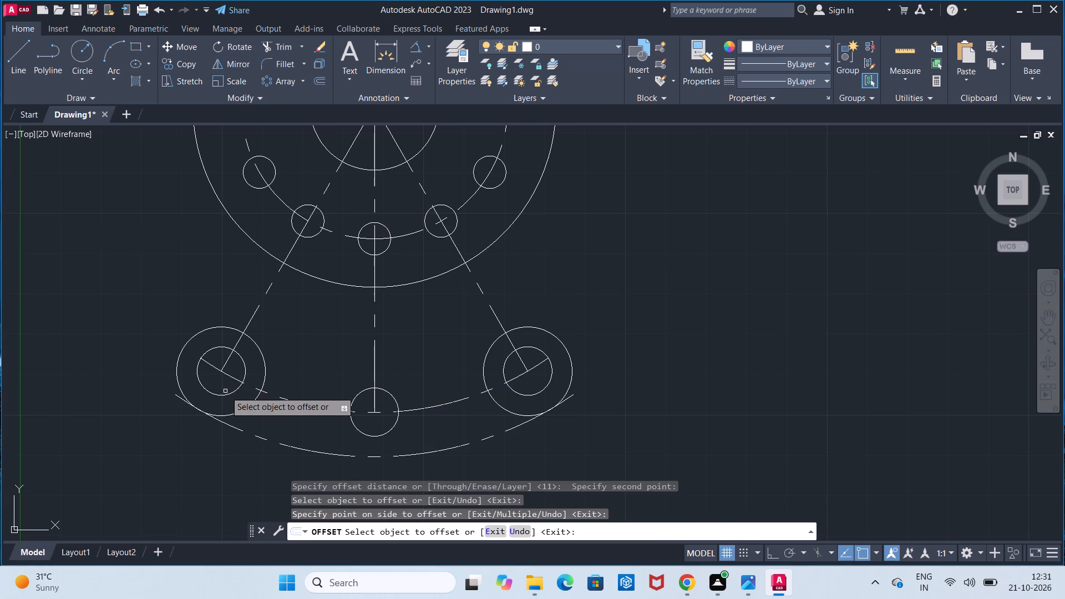
{"action": "key", "text": "Escape"}
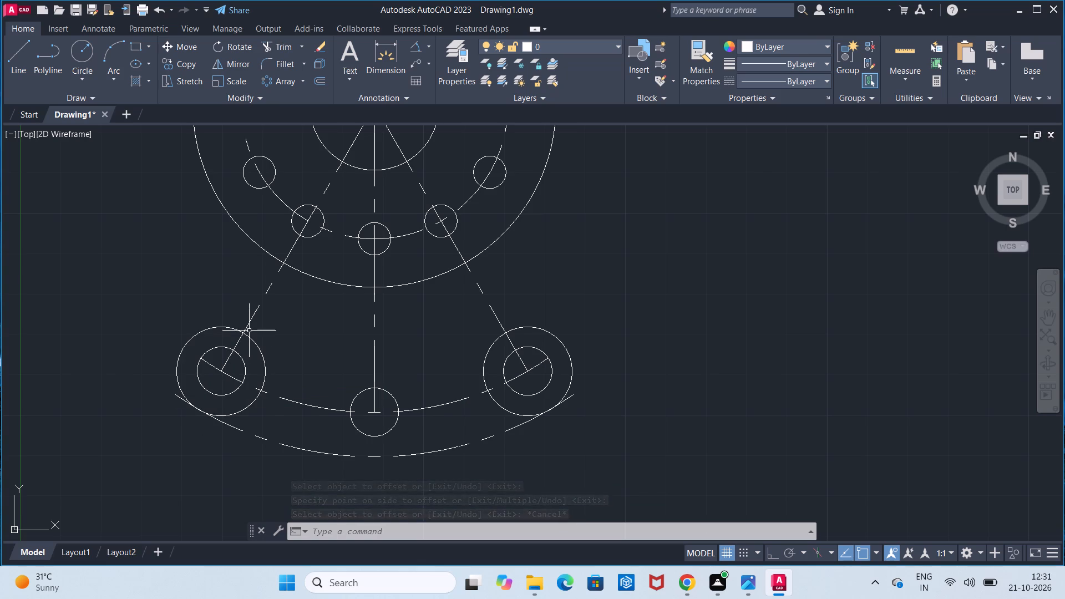
Offset the same centerline arc inward by 11, toward the flange, to meet the near side of the radius 11 circles.
{"action": "left_click", "coordinate": [324, 78]}
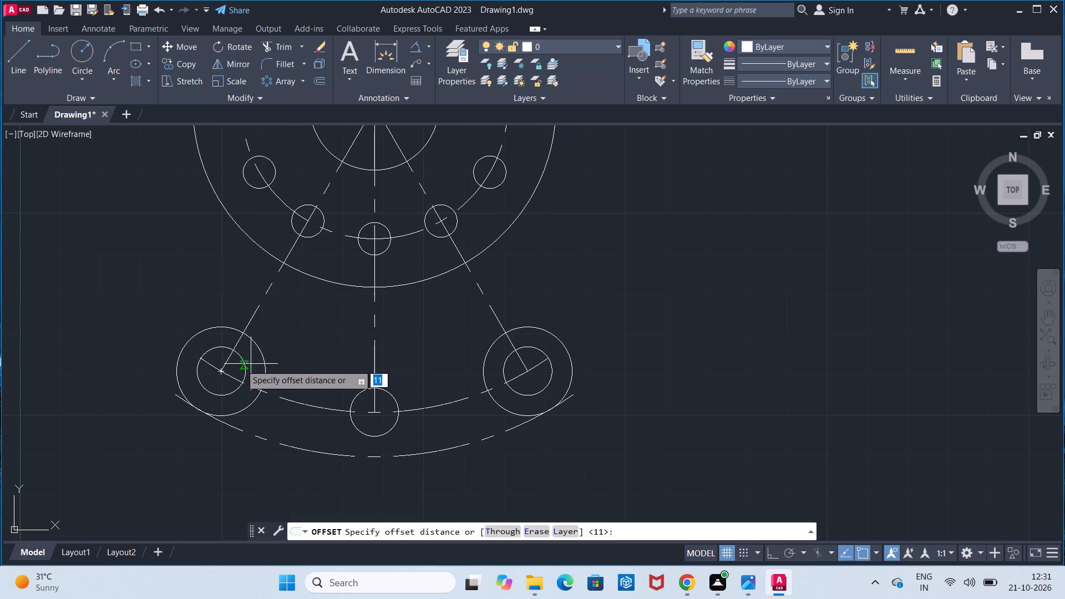
{"action": "left_click", "coordinate": [219, 371]}
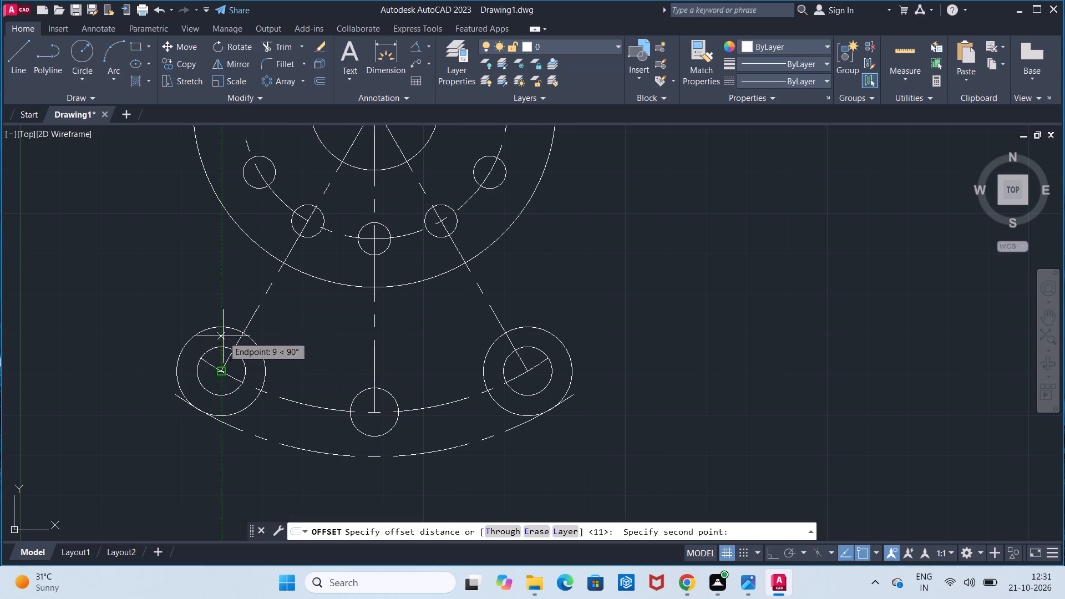
{"action": "left_click", "coordinate": [240, 331]}
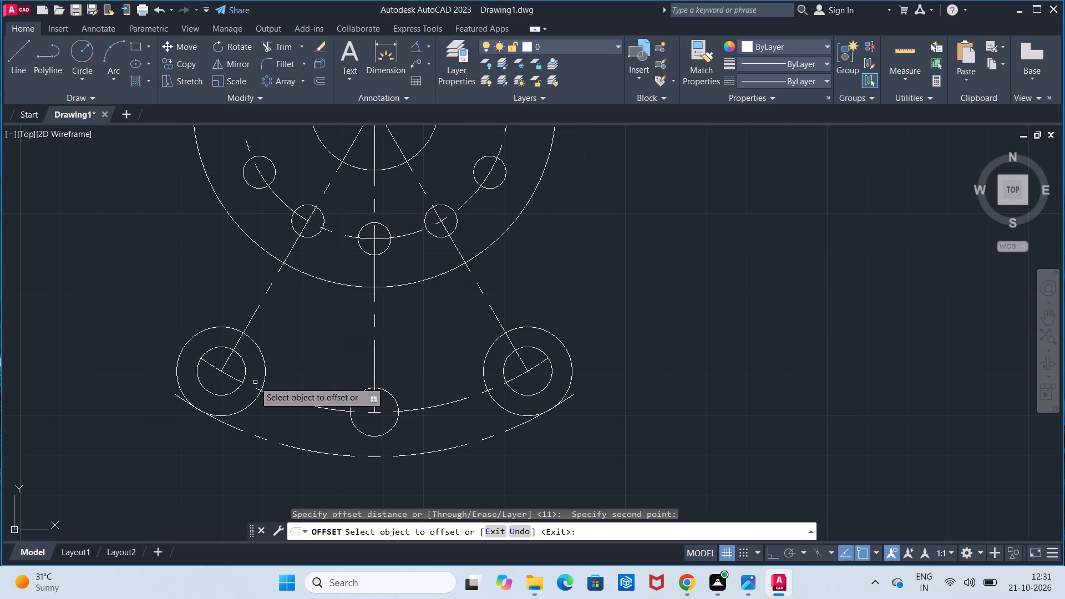
{"action": "left_click", "coordinate": [229, 377]}
{"action": "left_click", "coordinate": [242, 351]}
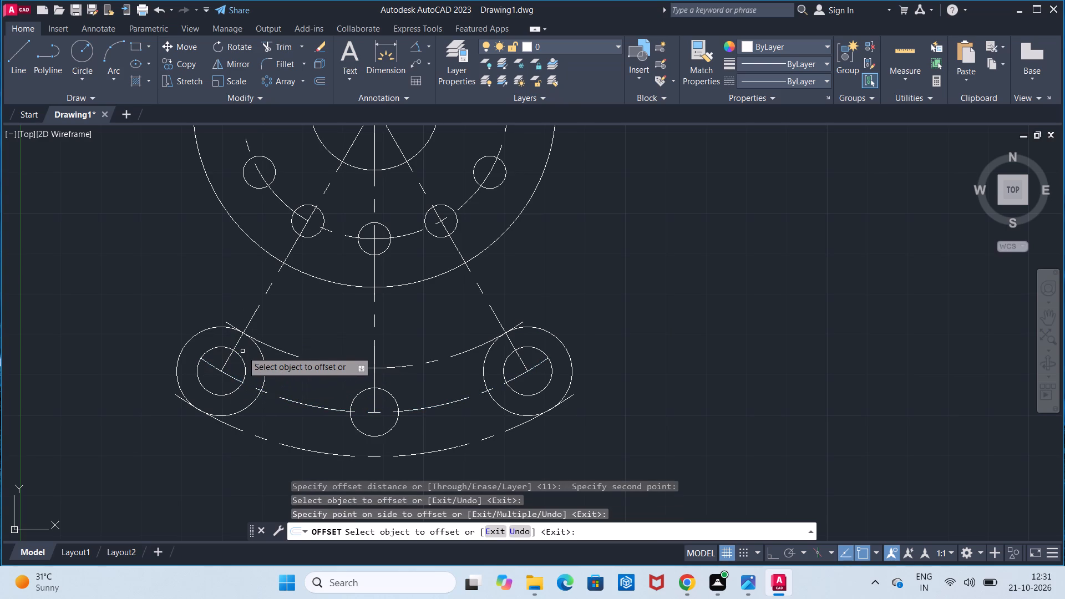
{"action": "key", "text": "Escape"}
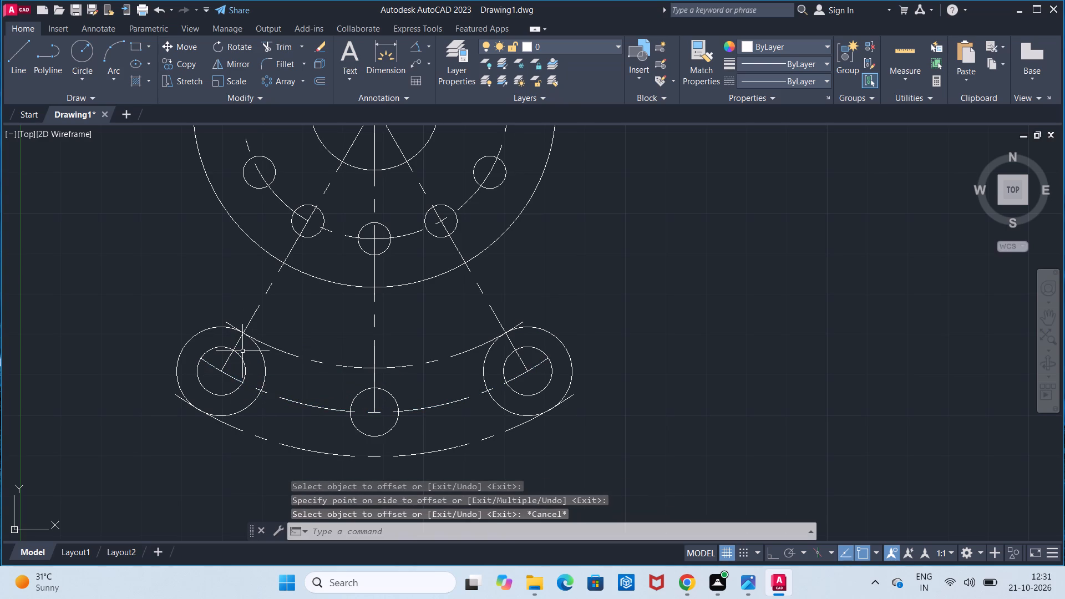
{"action": "key", "text": "Escape"}
Trim the four overhanging ends of the inner and outer offset arcs back to the radius 11 circles.
{"action": "left_click", "coordinate": [288, 50]}
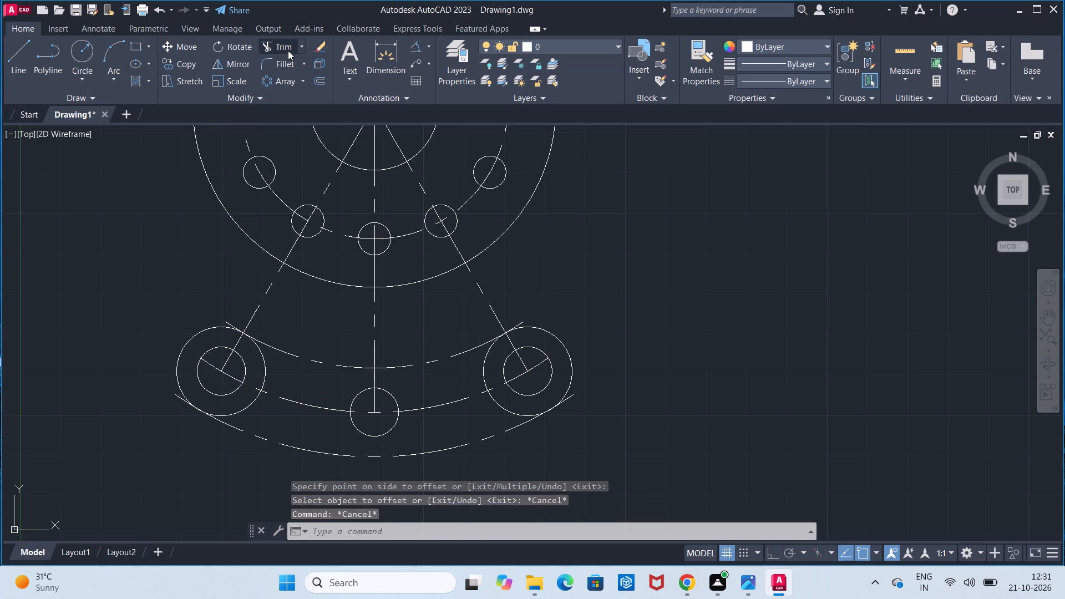
{"action": "left_click", "coordinate": [226, 320]}
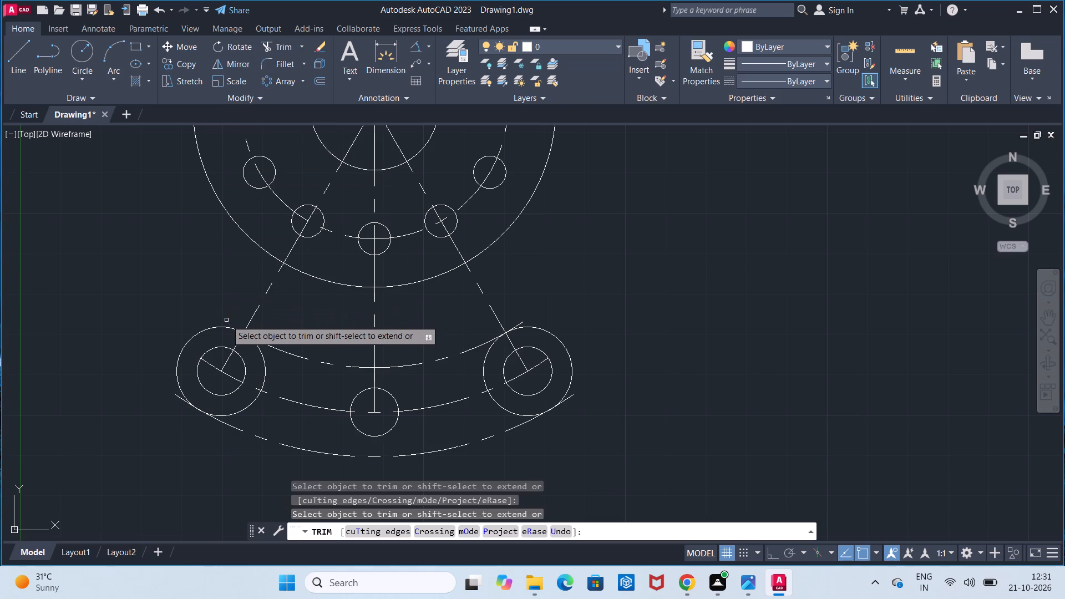
{"action": "left_click", "coordinate": [175, 394]}
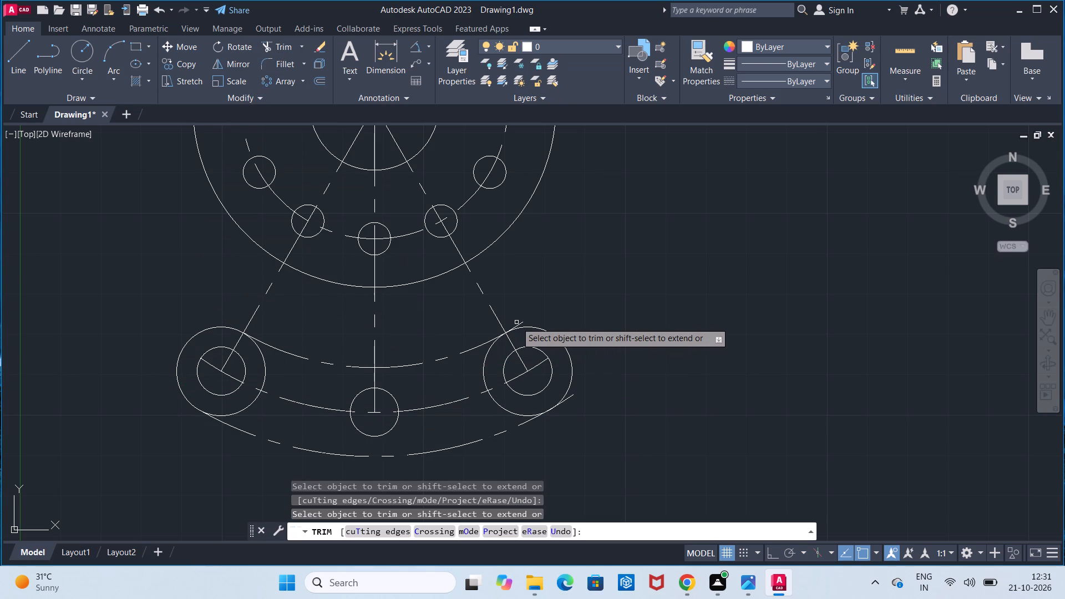
{"action": "left_click", "coordinate": [519, 323]}
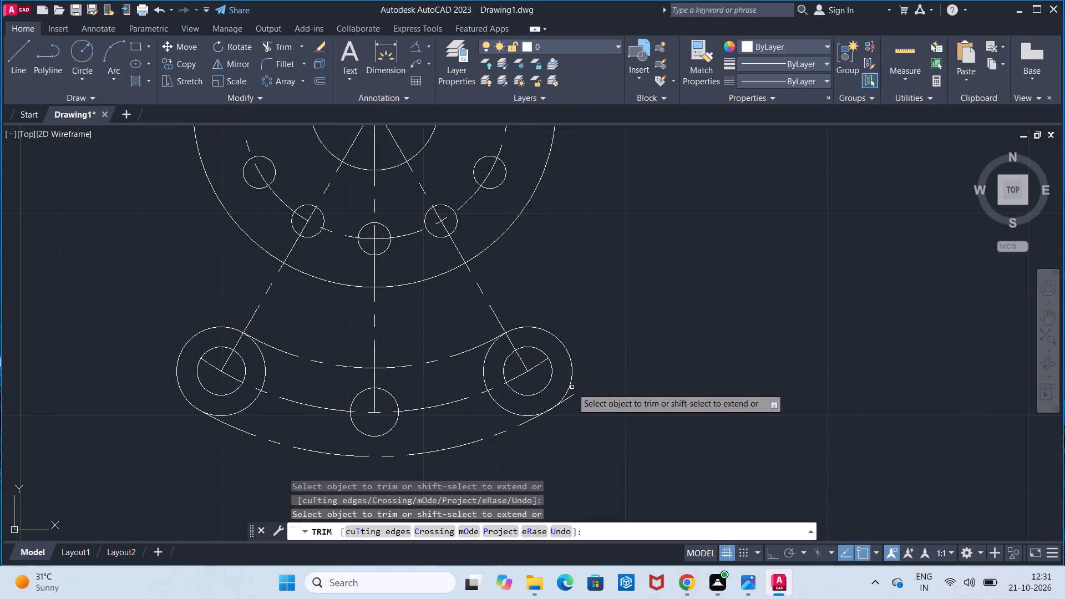
{"action": "left_click", "coordinate": [567, 400]}
{"action": "key", "text": "Escape"}
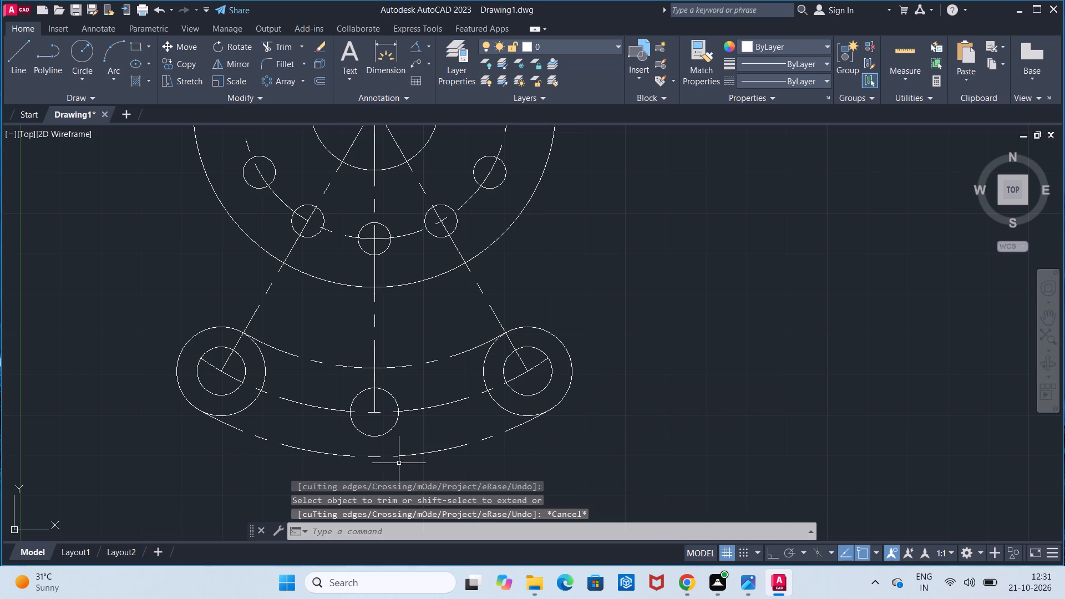
Change the linetype of the inner and outer offset arcs to ByLayer.
{"action": "left_click", "coordinate": [328, 362]}
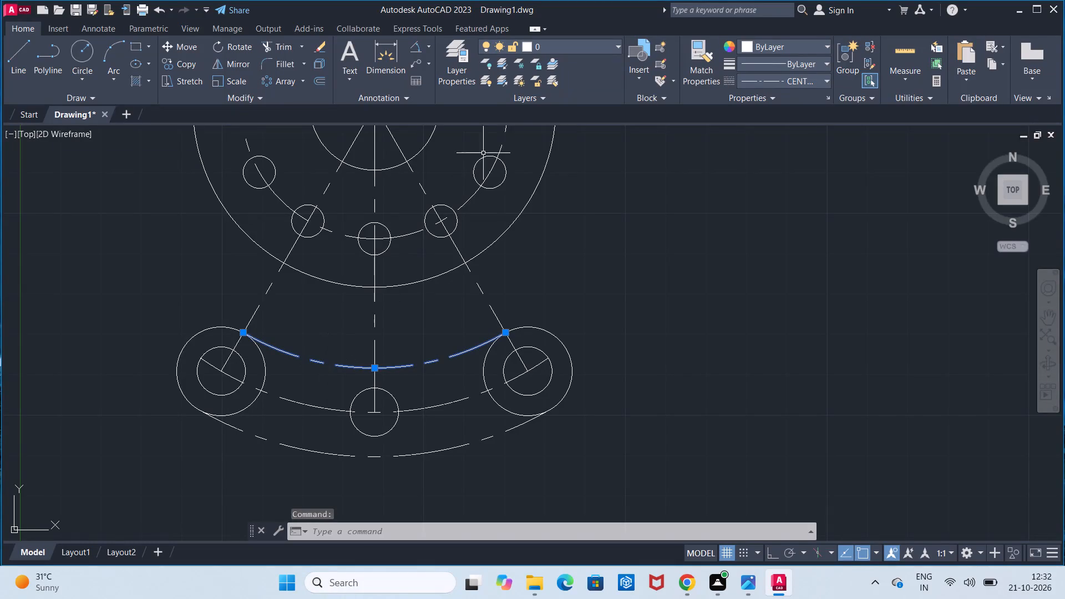
{"action": "left_click", "coordinate": [762, 75]}
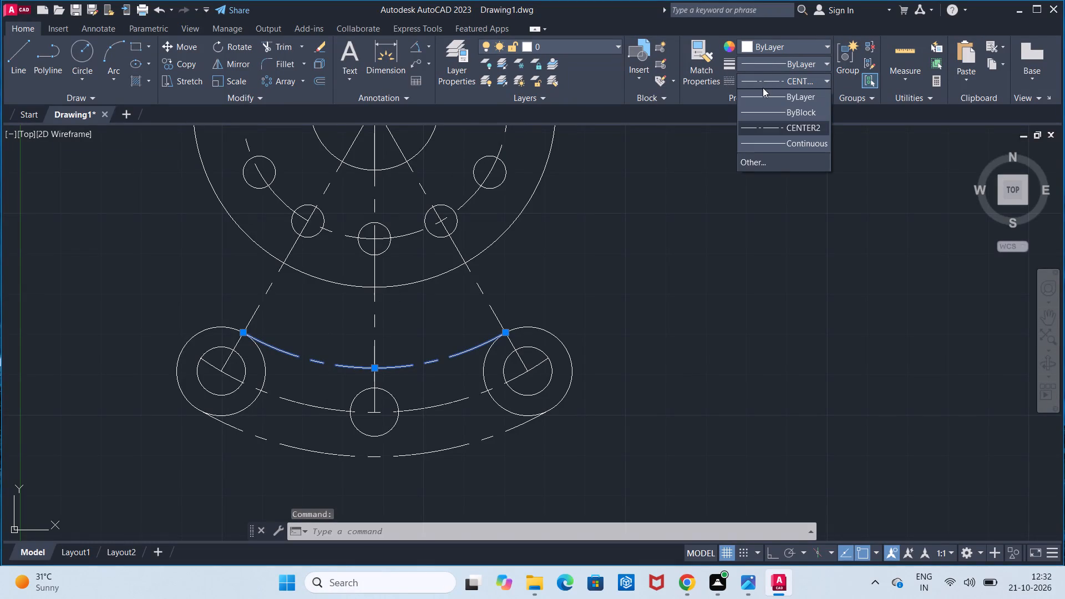
{"action": "left_click", "coordinate": [764, 95]}
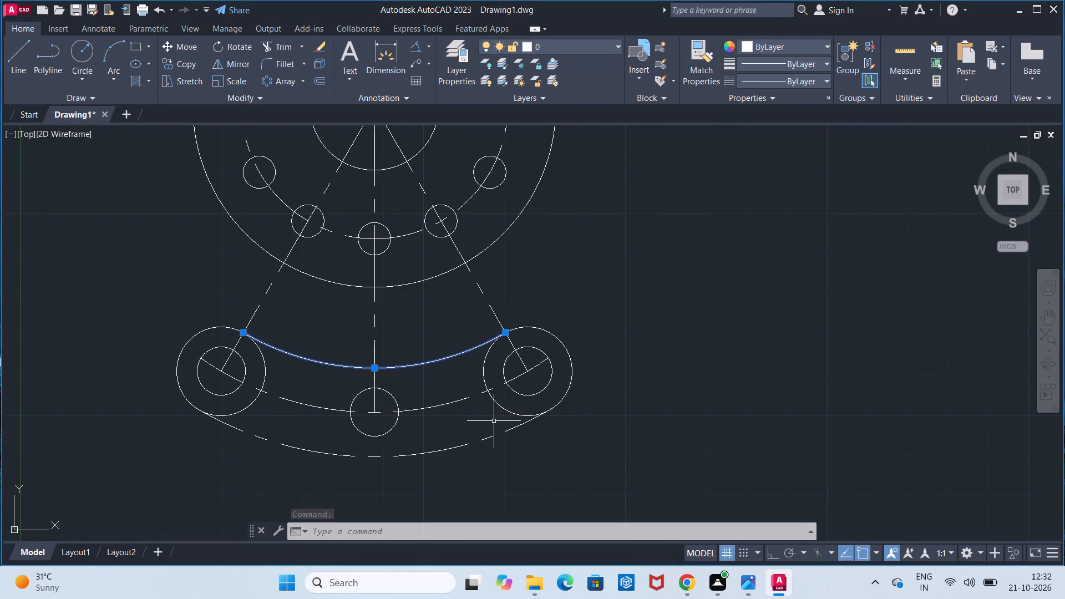
{"action": "left_click", "coordinate": [469, 446]}
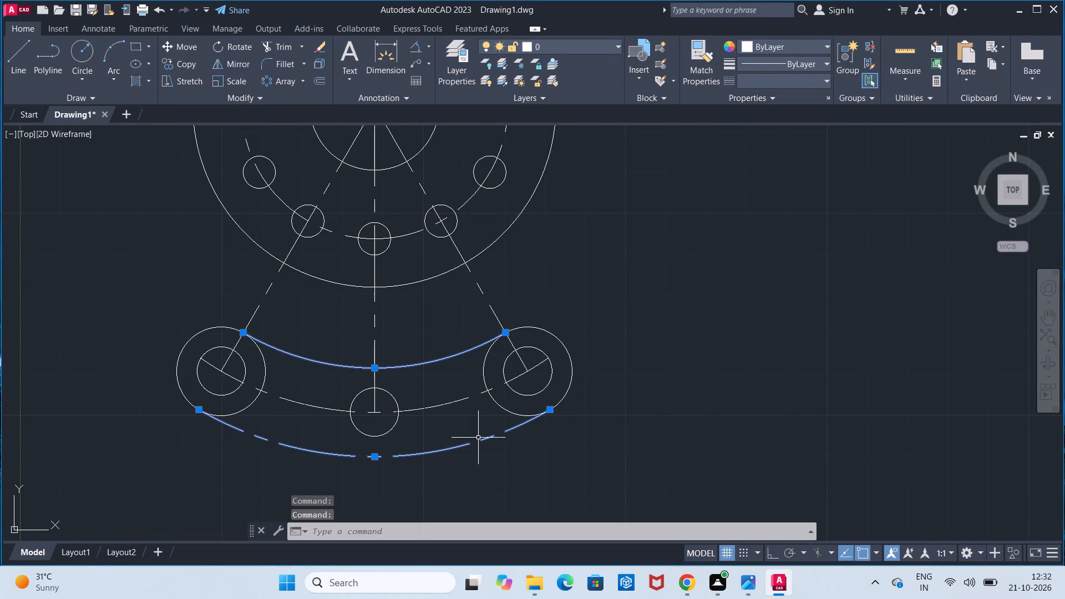
{"action": "left_click", "coordinate": [770, 64]}
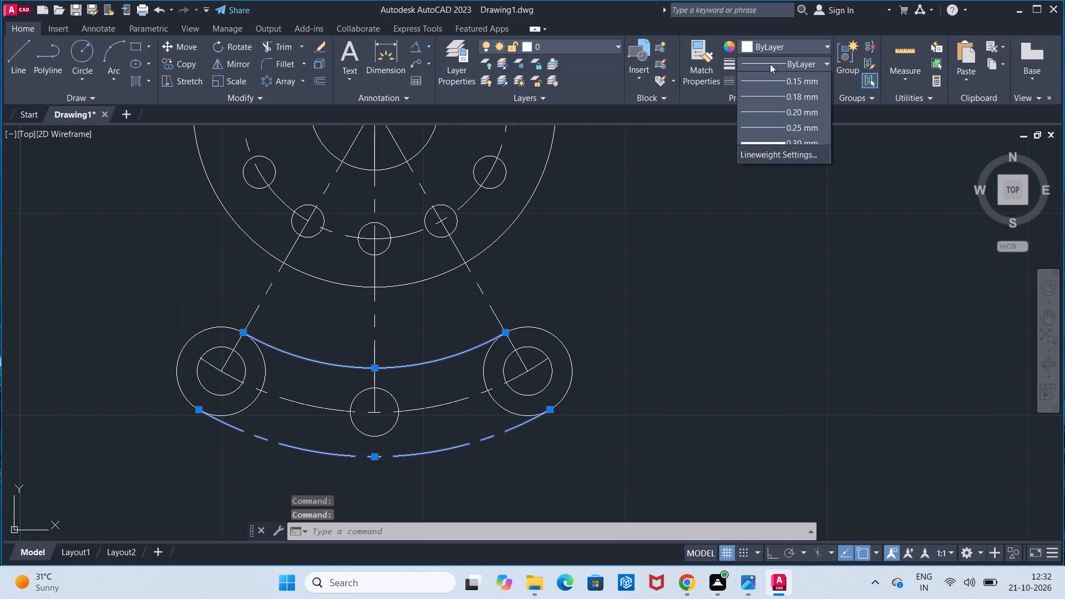
{"action": "left_click", "coordinate": [770, 74]}
{"action": "left_click", "coordinate": [770, 64]}
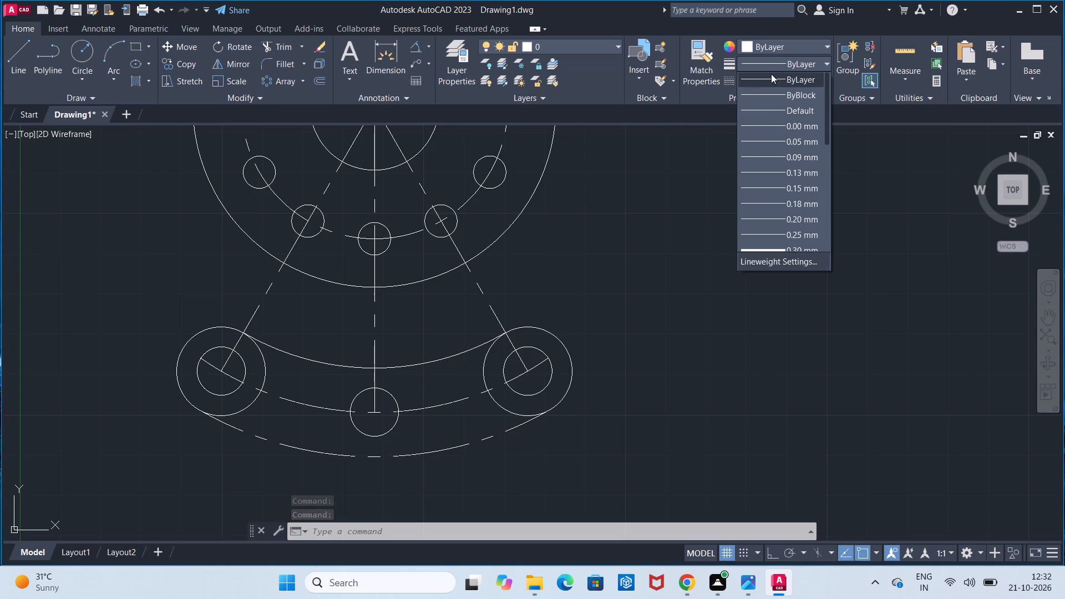
{"action": "left_click", "coordinate": [772, 77]}
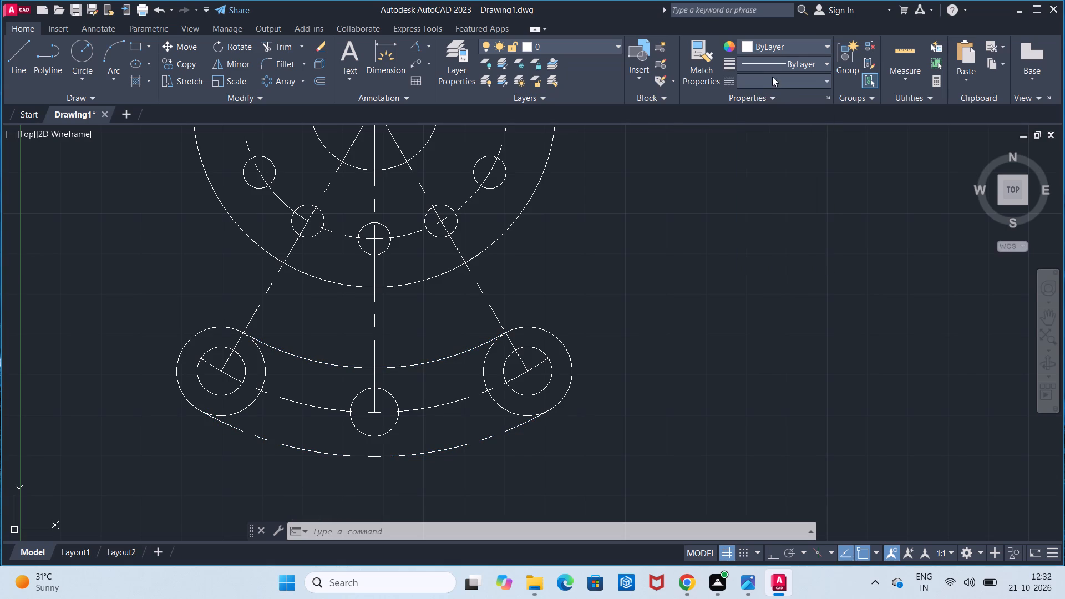
{"action": "left_click", "coordinate": [792, 87]}
{"action": "left_click", "coordinate": [792, 94]}
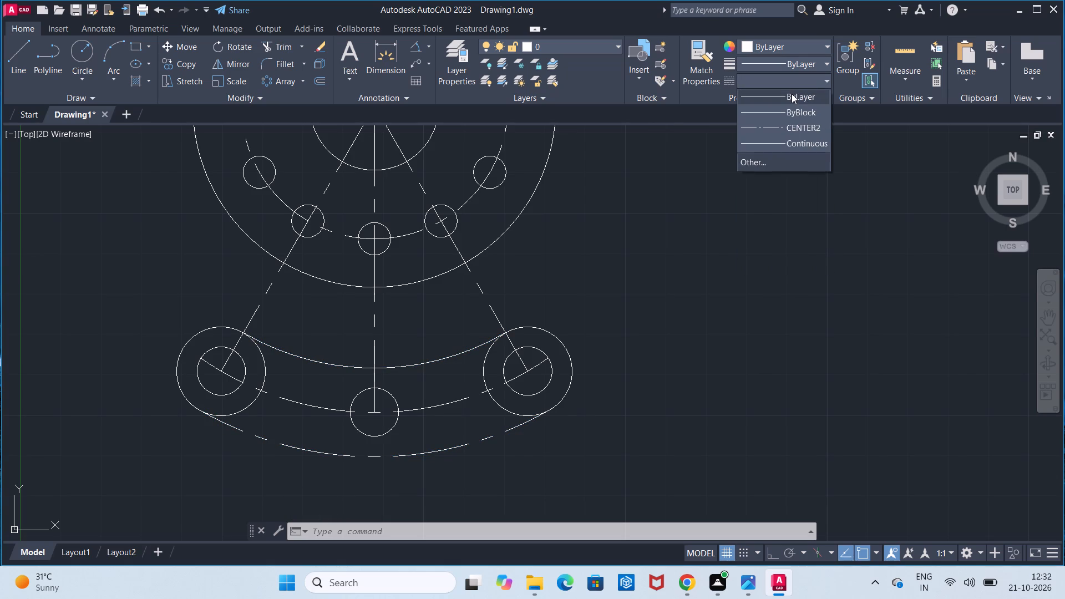
{"action": "key", "text": "Escape"}
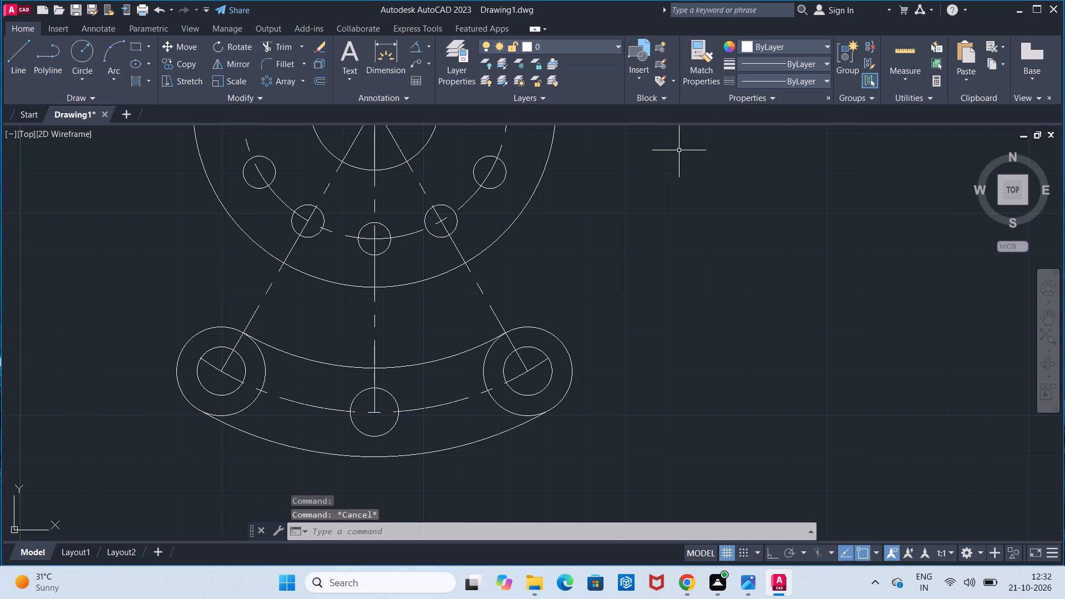
Trim the portions of both radius 11 circles lying between the offset arcs, leaving one closed curved slot outline.
{"action": "left_click", "coordinate": [267, 47]}
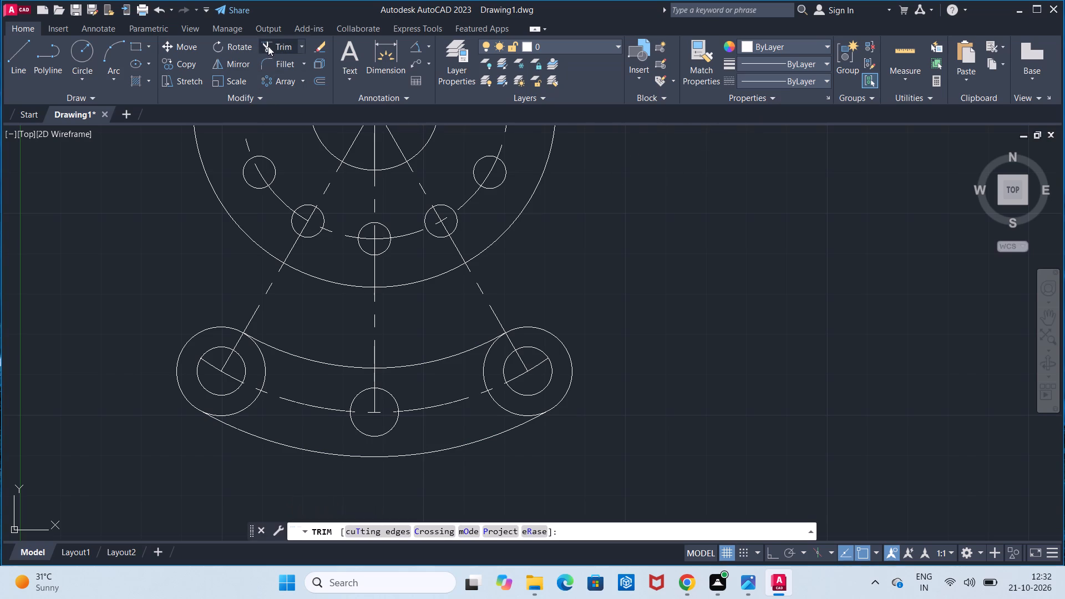
{"action": "left_click", "coordinate": [259, 347]}
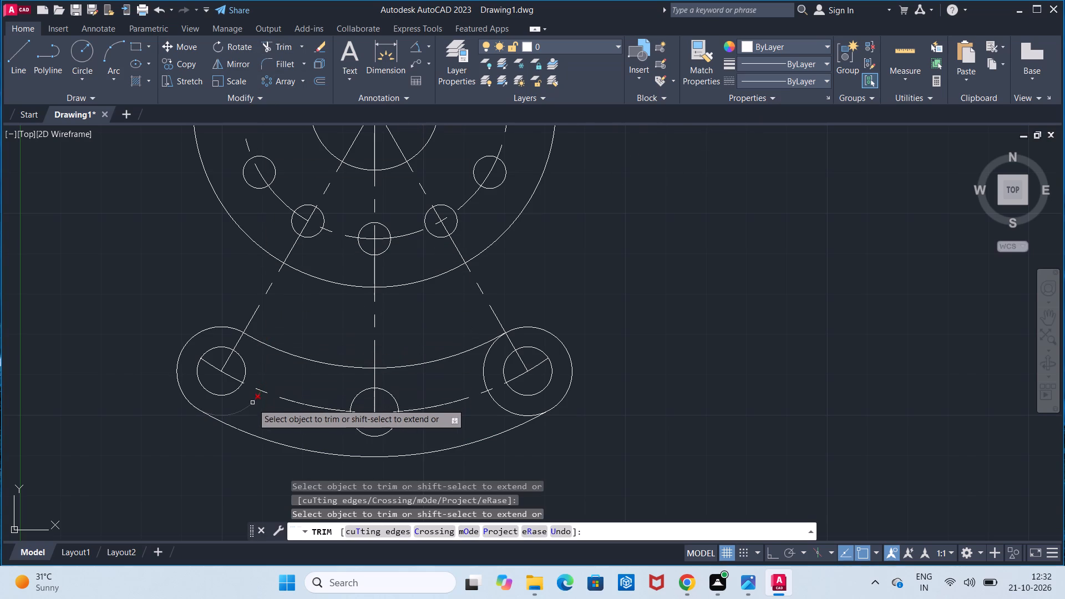
{"action": "left_click", "coordinate": [251, 404]}
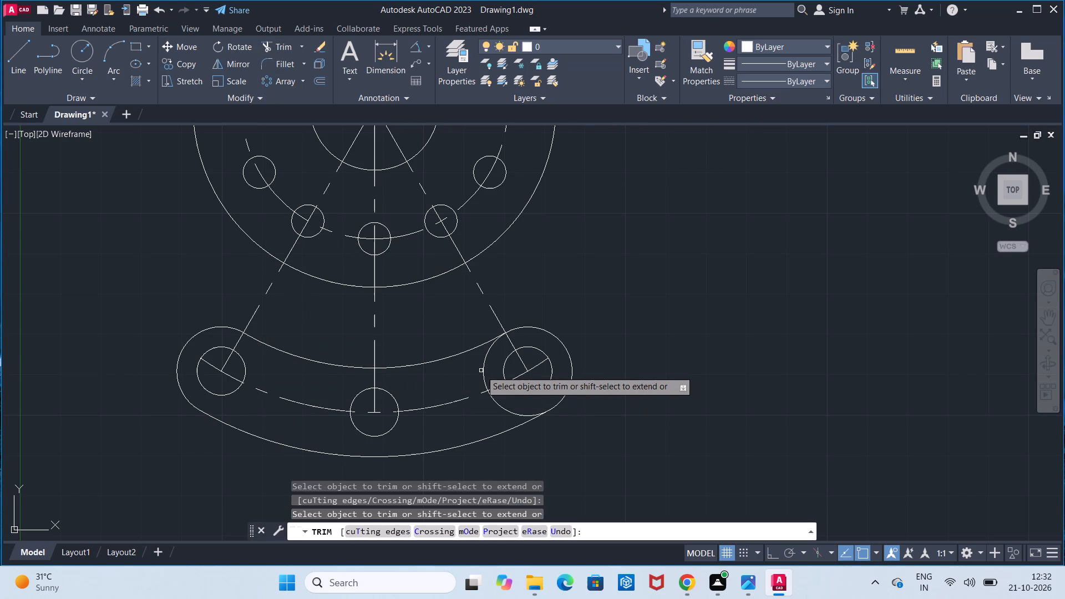
{"action": "left_click", "coordinate": [484, 370]}
{"action": "left_click", "coordinate": [497, 401]}
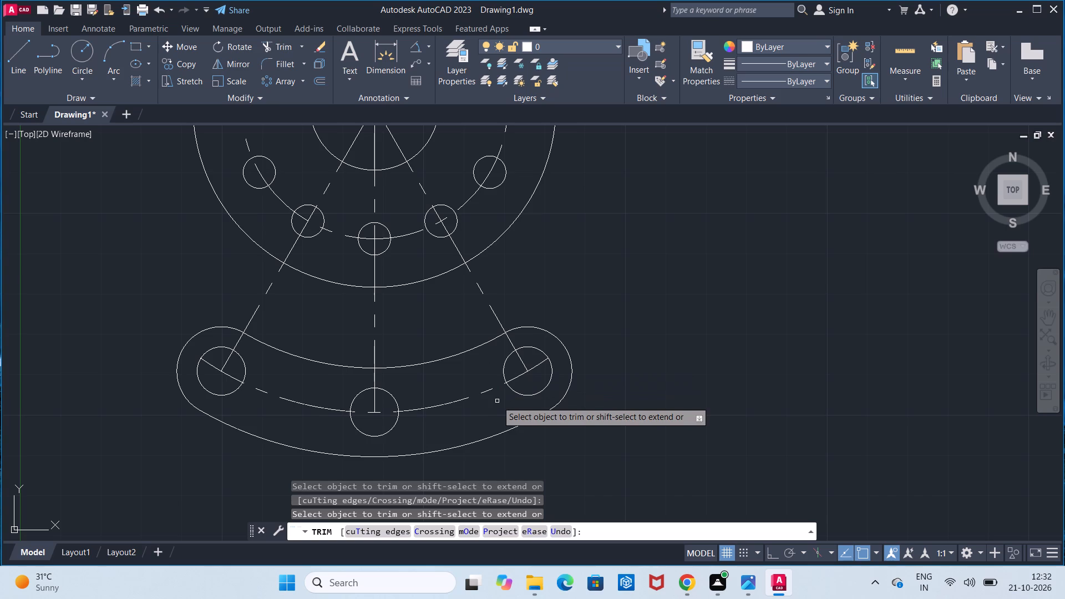
{"action": "key", "text": "Escape"}
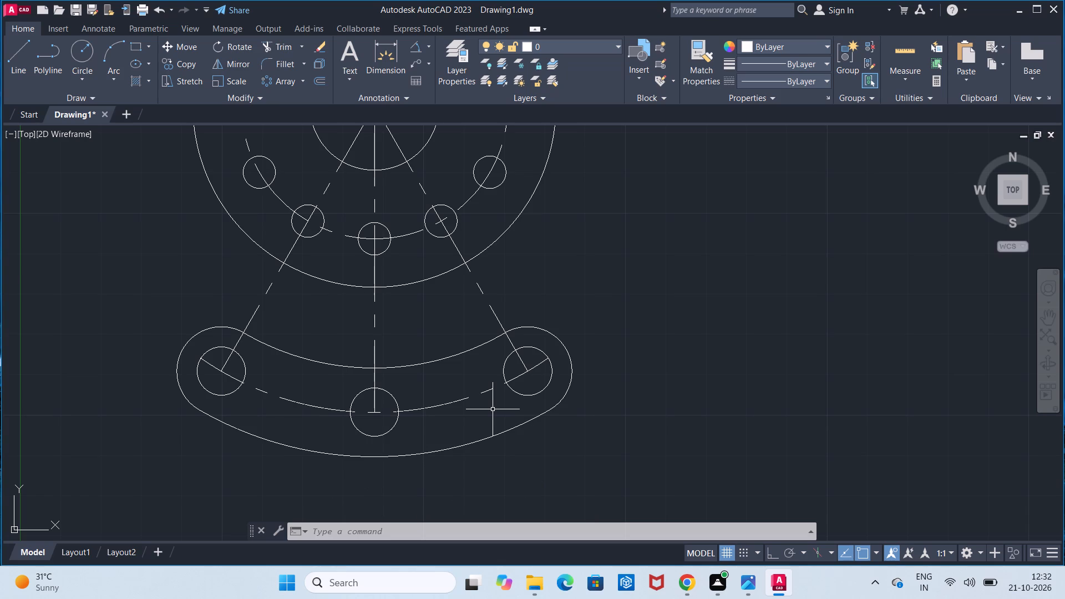
{"action": "key", "text": "Escape"}
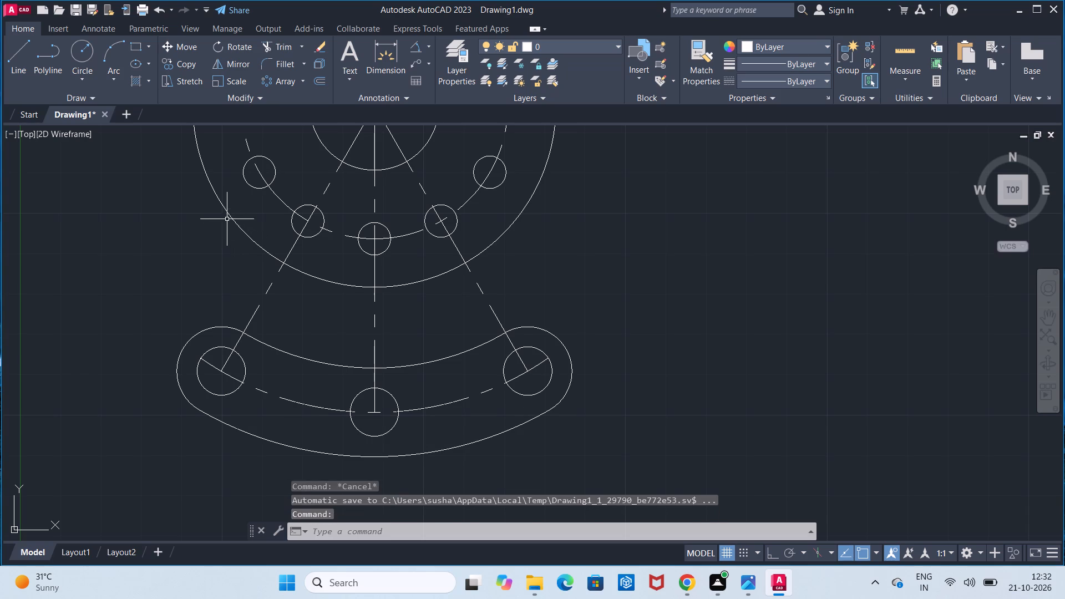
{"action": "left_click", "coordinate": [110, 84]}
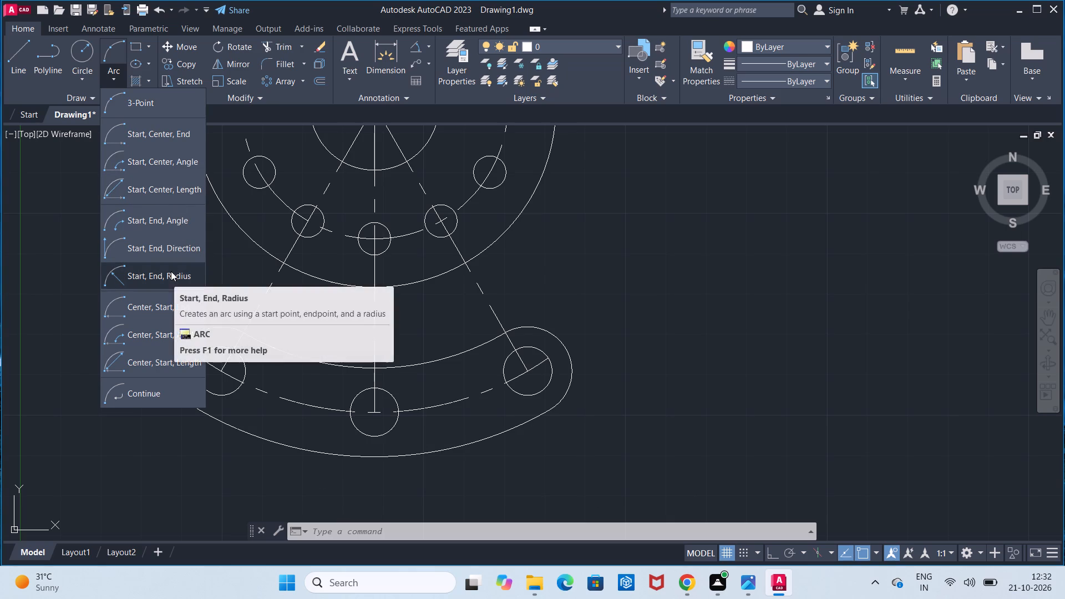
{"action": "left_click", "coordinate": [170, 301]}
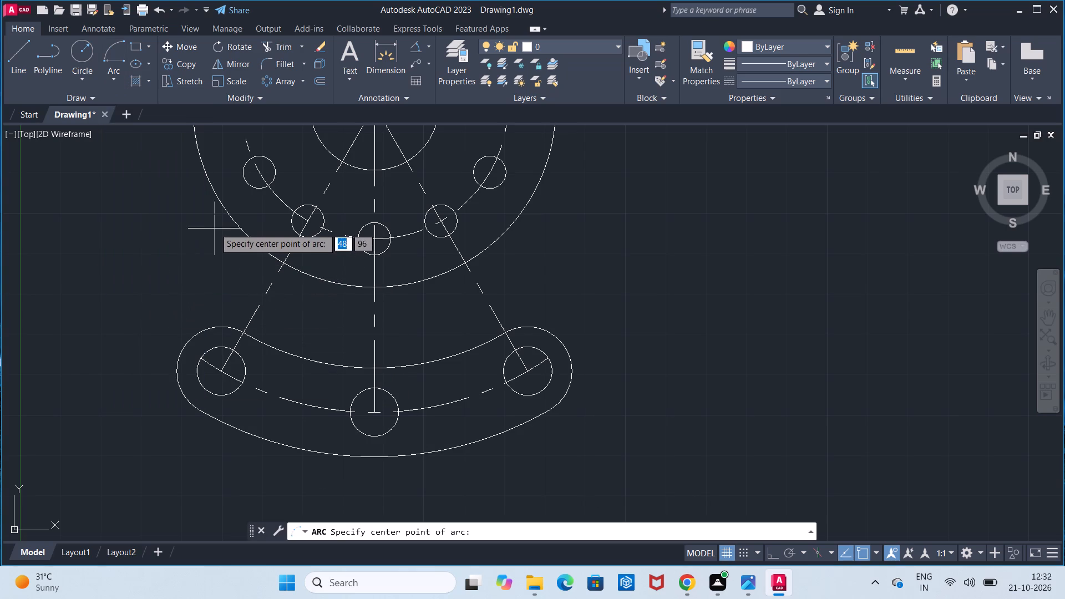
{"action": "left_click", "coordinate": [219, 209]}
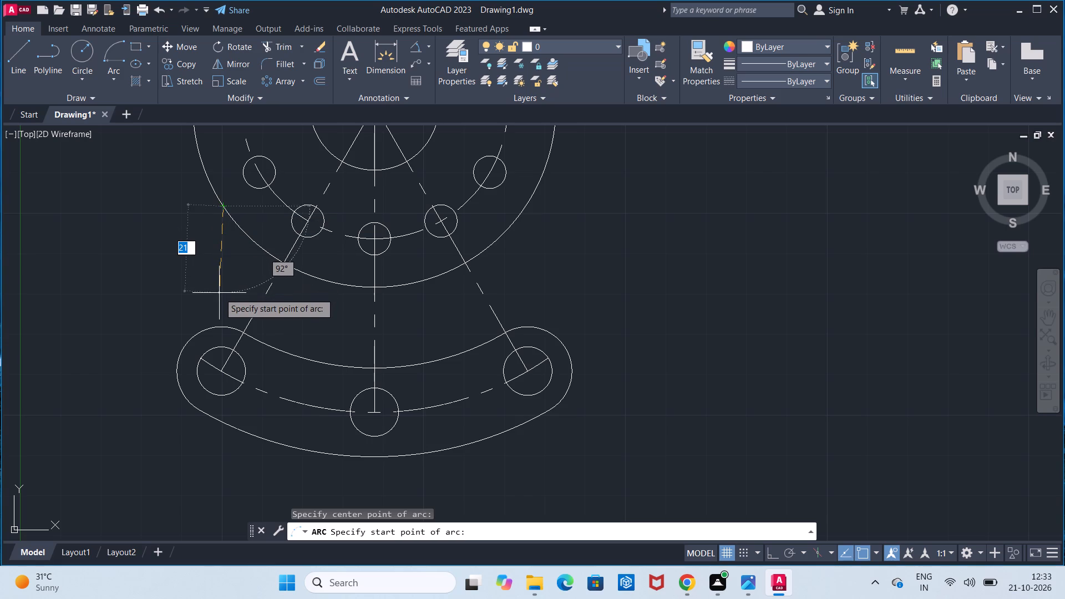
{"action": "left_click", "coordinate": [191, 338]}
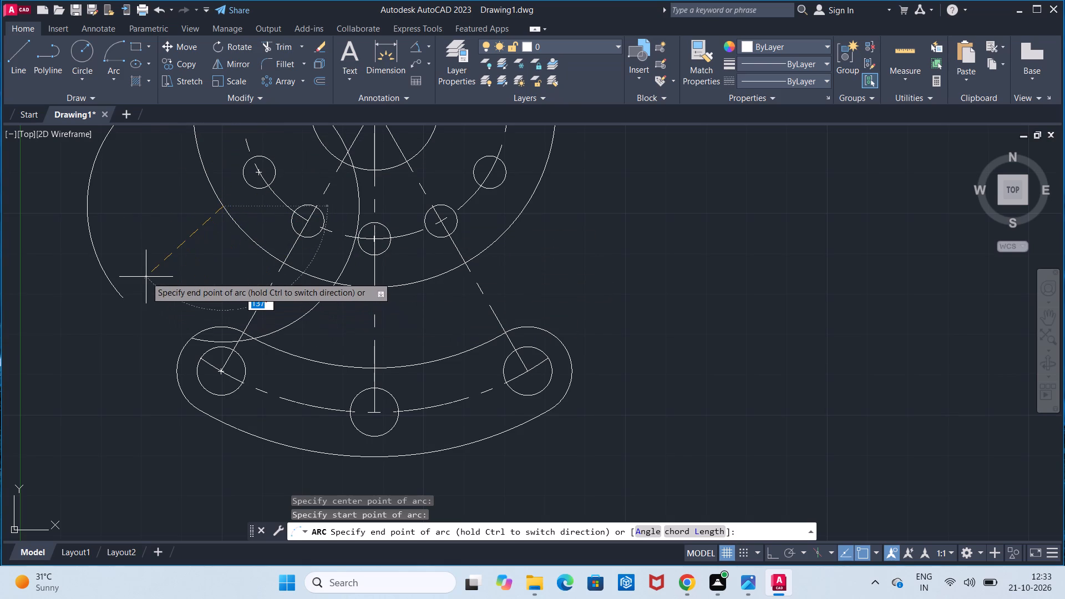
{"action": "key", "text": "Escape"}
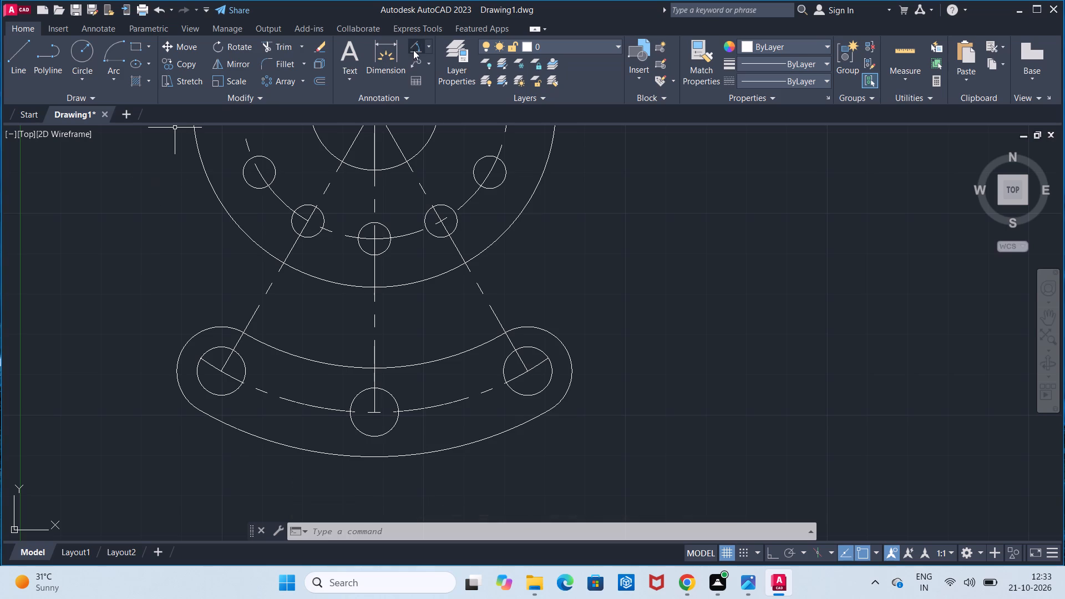
Check the radius of the curved slot outline's outer arc with a radius dimension, without placing it.
{"action": "left_click", "coordinate": [428, 47]}
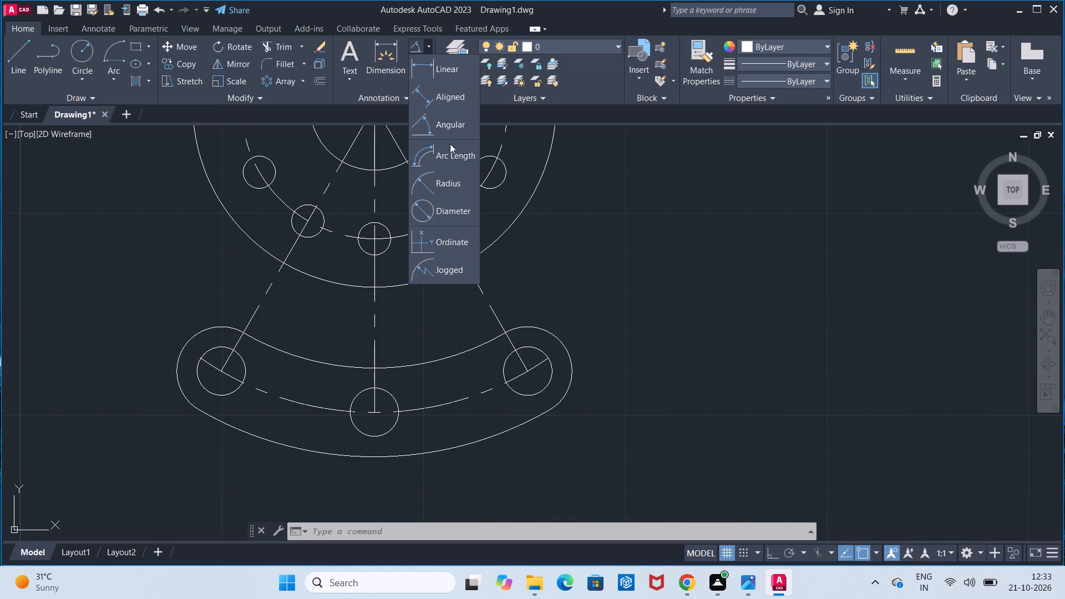
{"action": "left_click", "coordinate": [450, 178]}
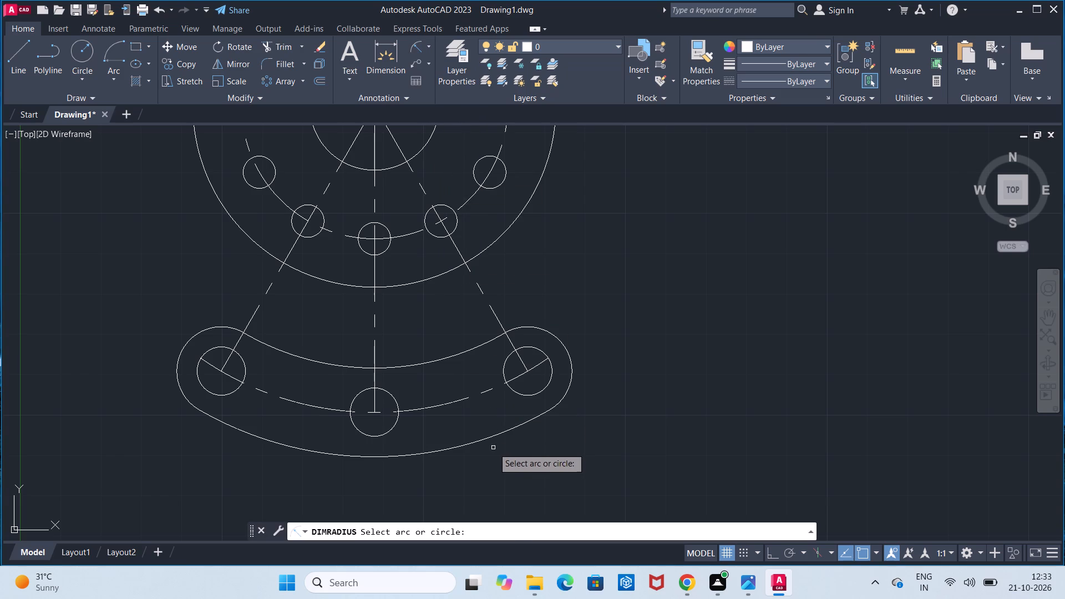
{"action": "left_click", "coordinate": [489, 438]}
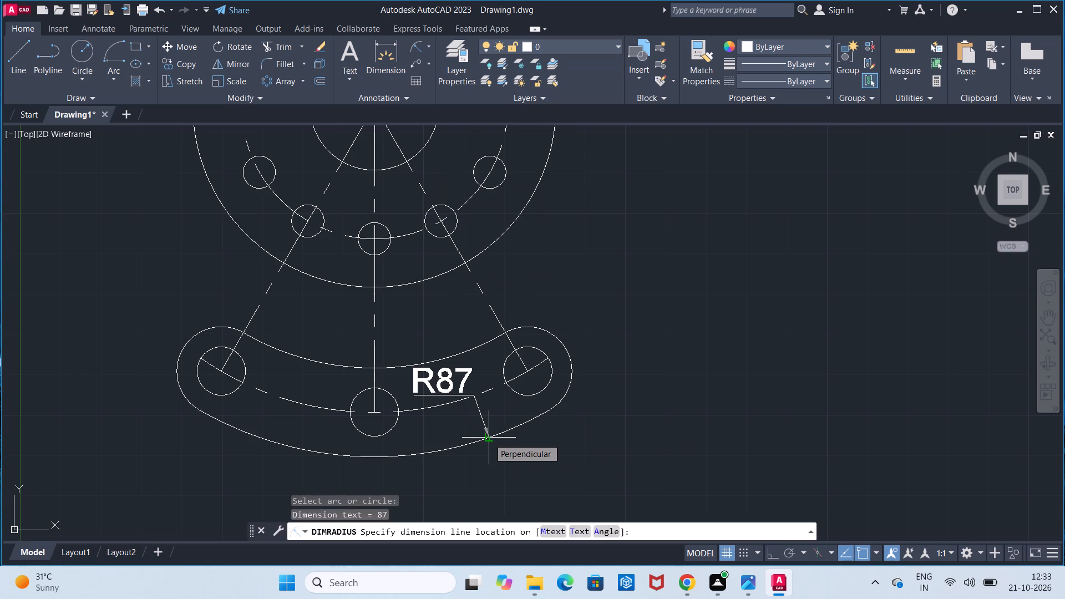
{"action": "key", "text": "Escape"}
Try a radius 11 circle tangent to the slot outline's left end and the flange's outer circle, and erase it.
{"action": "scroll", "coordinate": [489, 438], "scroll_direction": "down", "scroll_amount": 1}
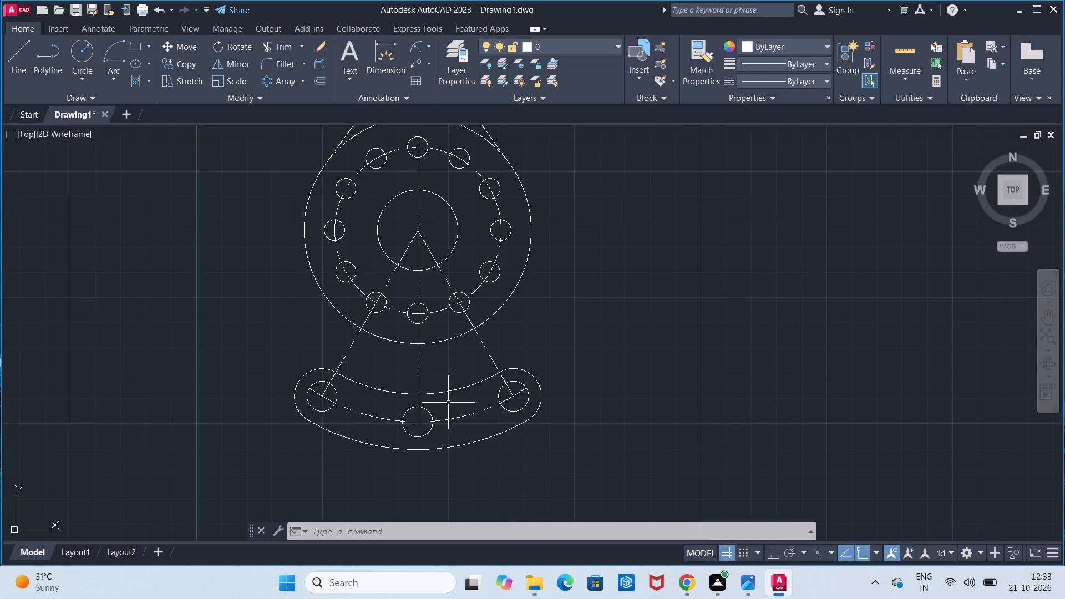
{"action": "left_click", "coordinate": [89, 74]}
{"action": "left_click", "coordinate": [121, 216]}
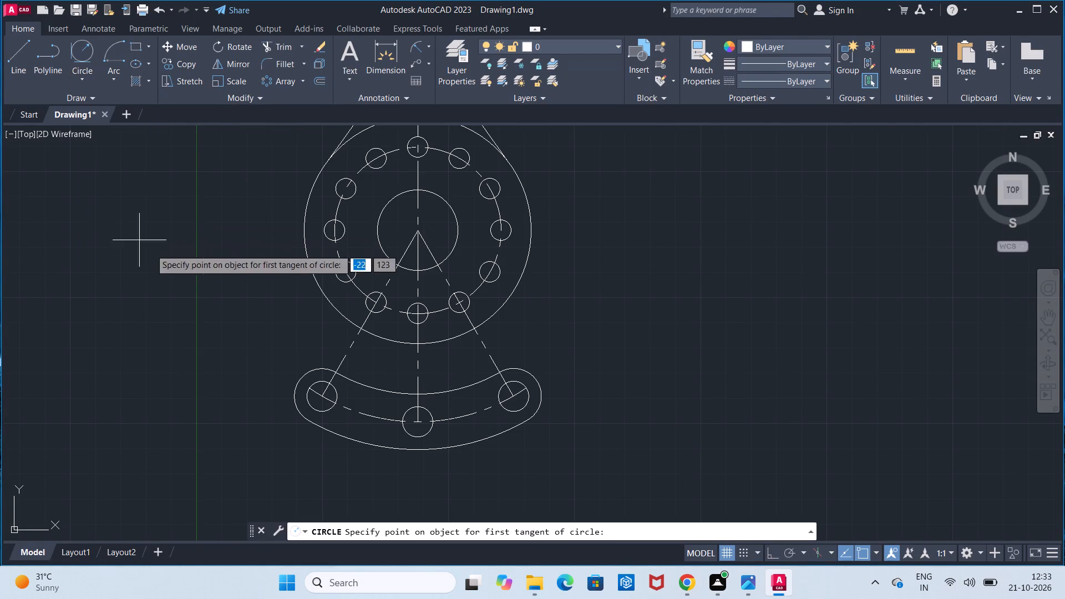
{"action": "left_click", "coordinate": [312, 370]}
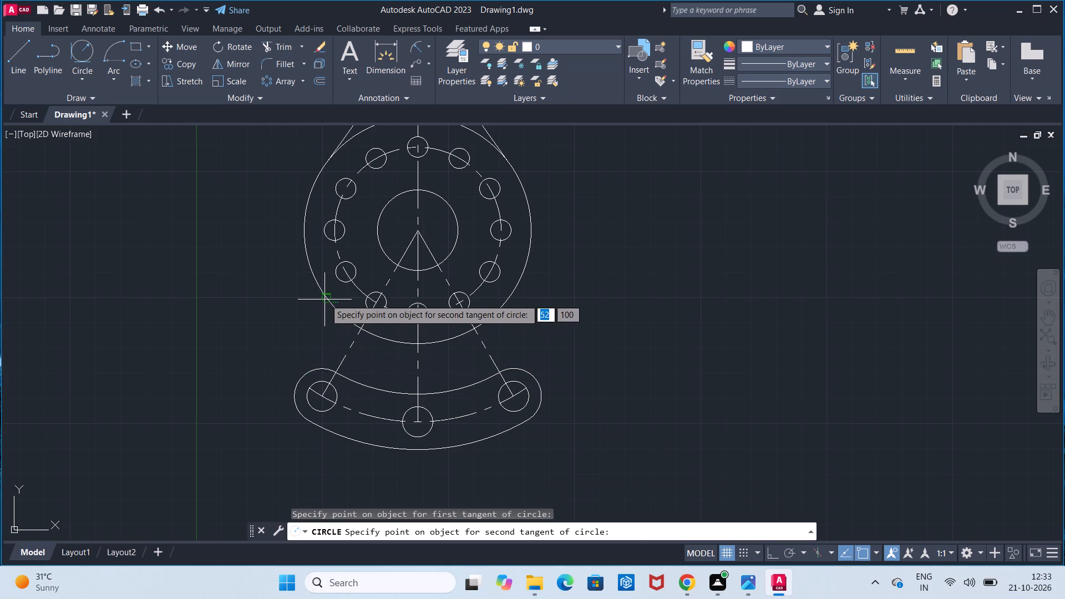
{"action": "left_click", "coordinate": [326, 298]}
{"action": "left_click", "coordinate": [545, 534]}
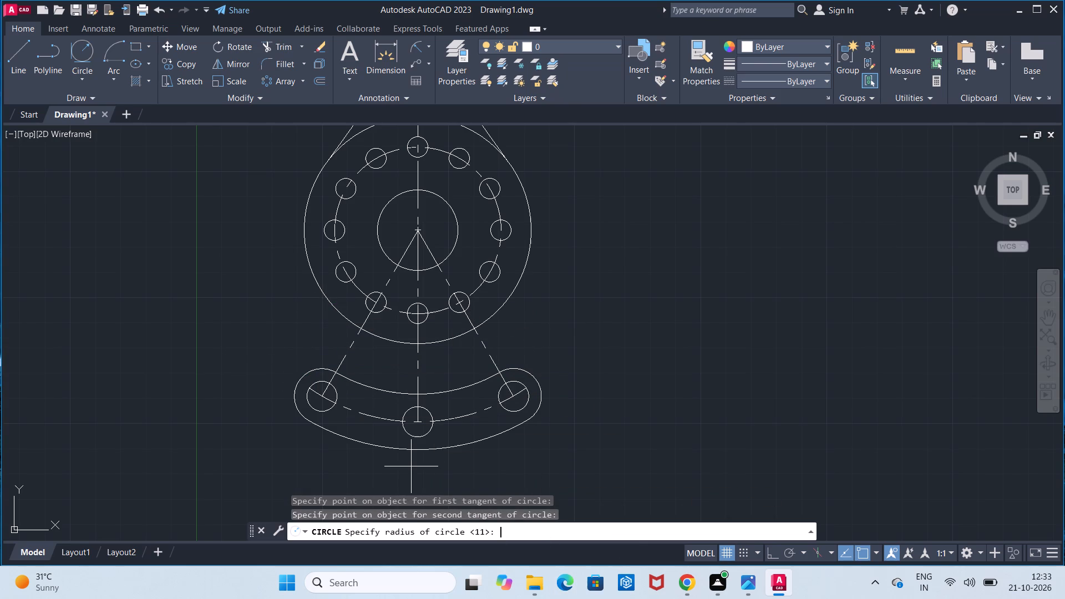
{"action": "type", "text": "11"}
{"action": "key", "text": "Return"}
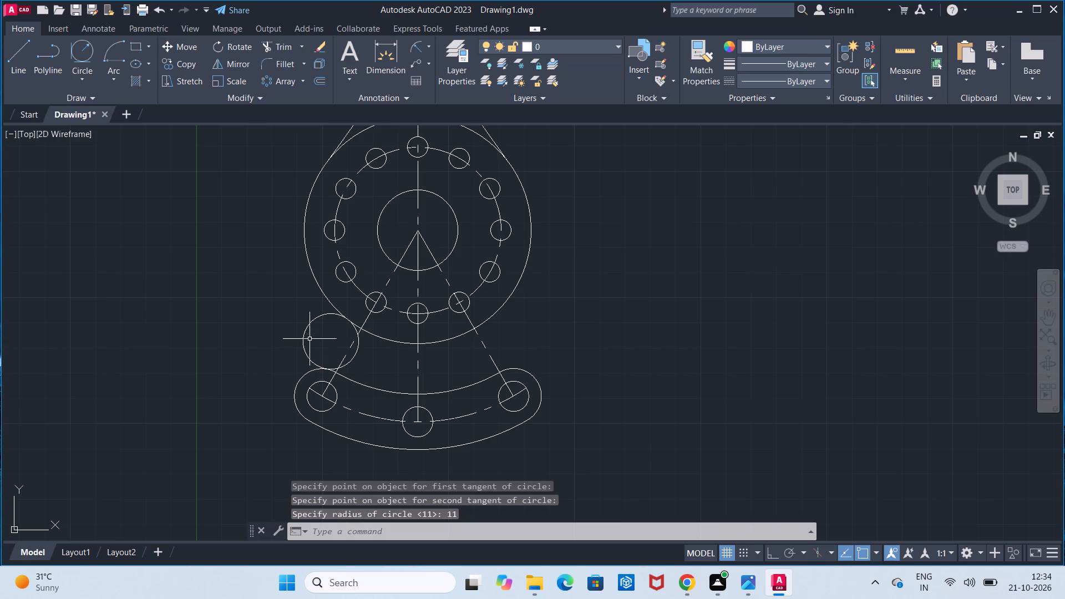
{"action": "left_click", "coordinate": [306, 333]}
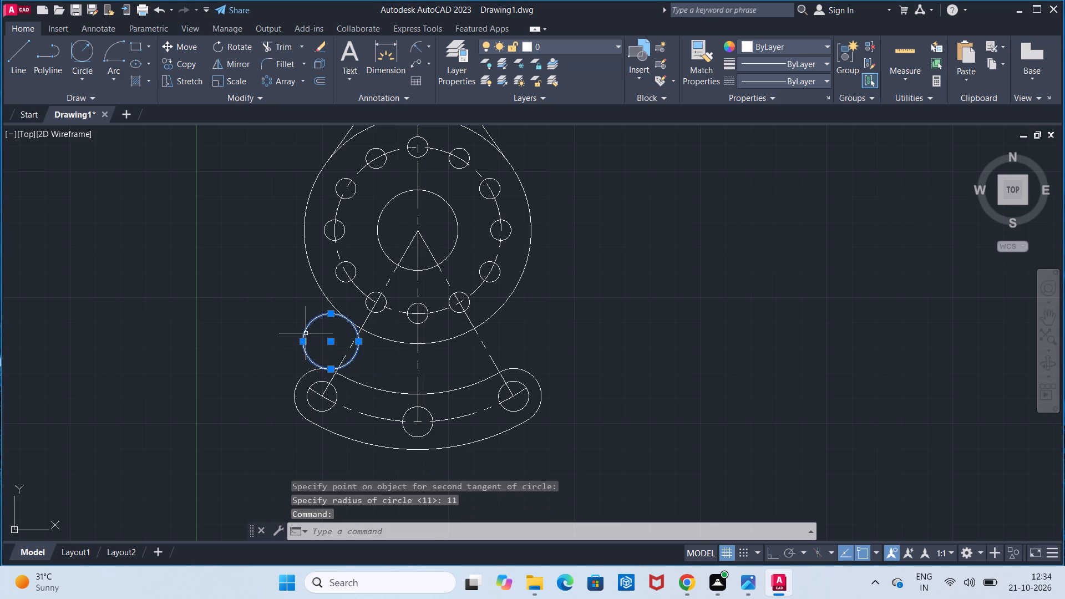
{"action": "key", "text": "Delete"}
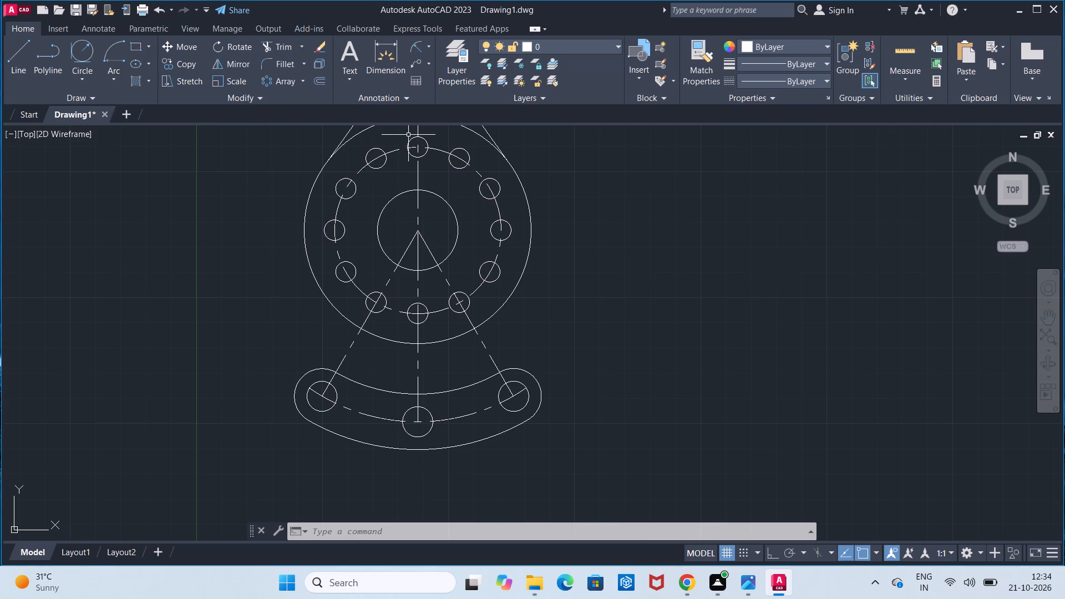
Draw a radius 45 circle tangent to the slot outline's left rounded end and the flange's outer circle.
{"action": "left_click", "coordinate": [81, 67]}
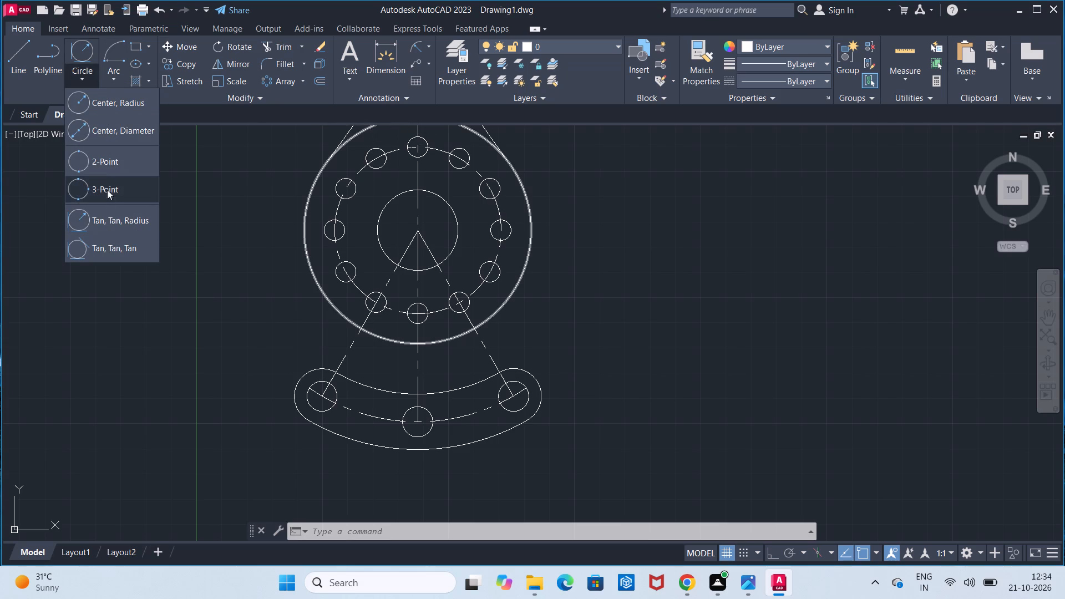
{"action": "left_click", "coordinate": [107, 217]}
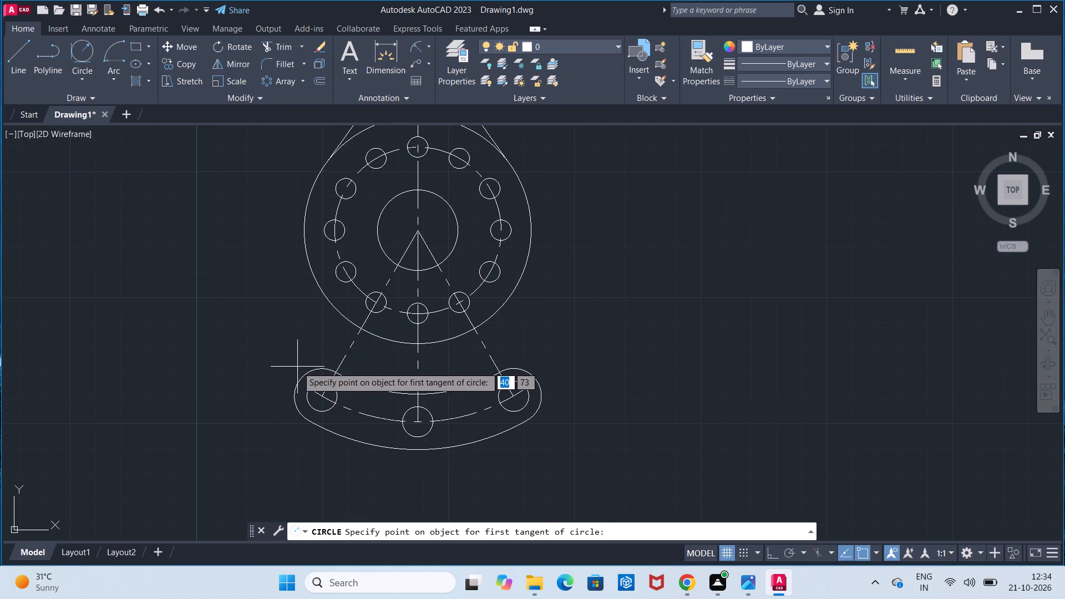
{"action": "left_click", "coordinate": [310, 369]}
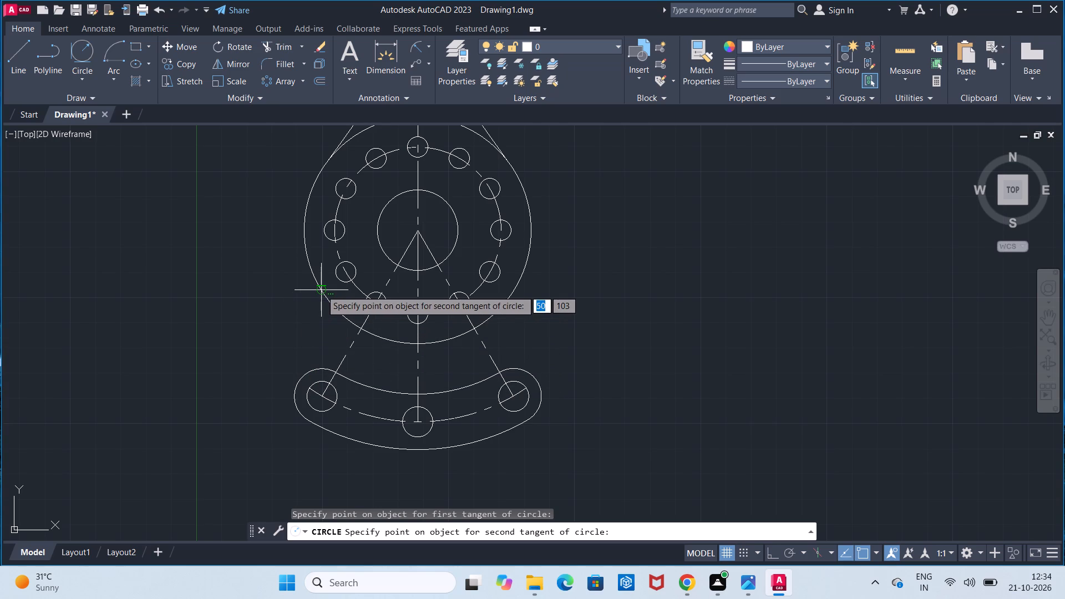
{"action": "left_click", "coordinate": [322, 290]}
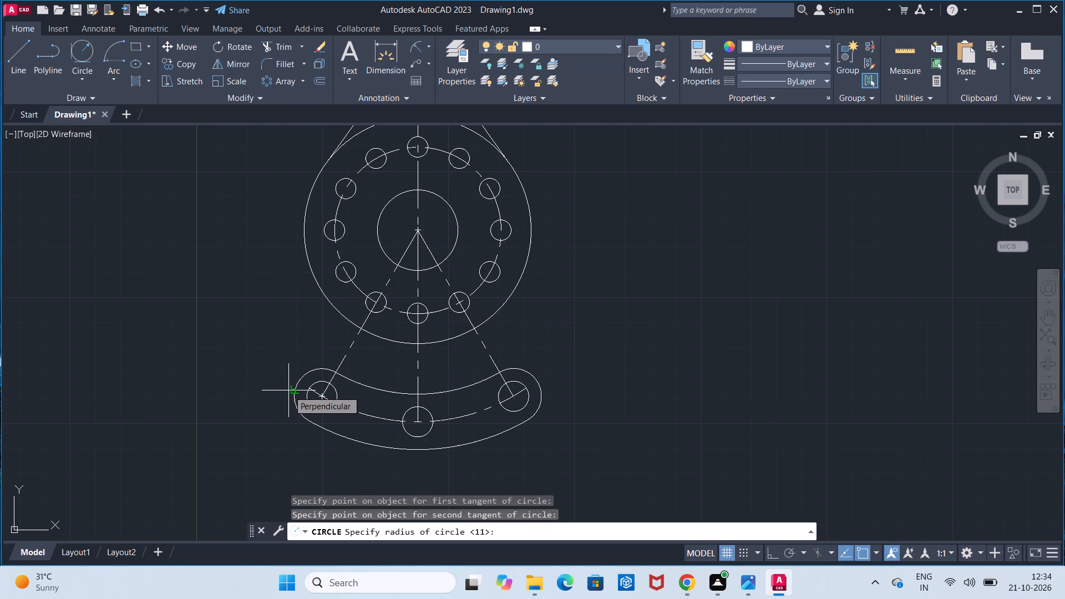
{"action": "type", "text": "45"}
{"action": "key", "text": "Return"}
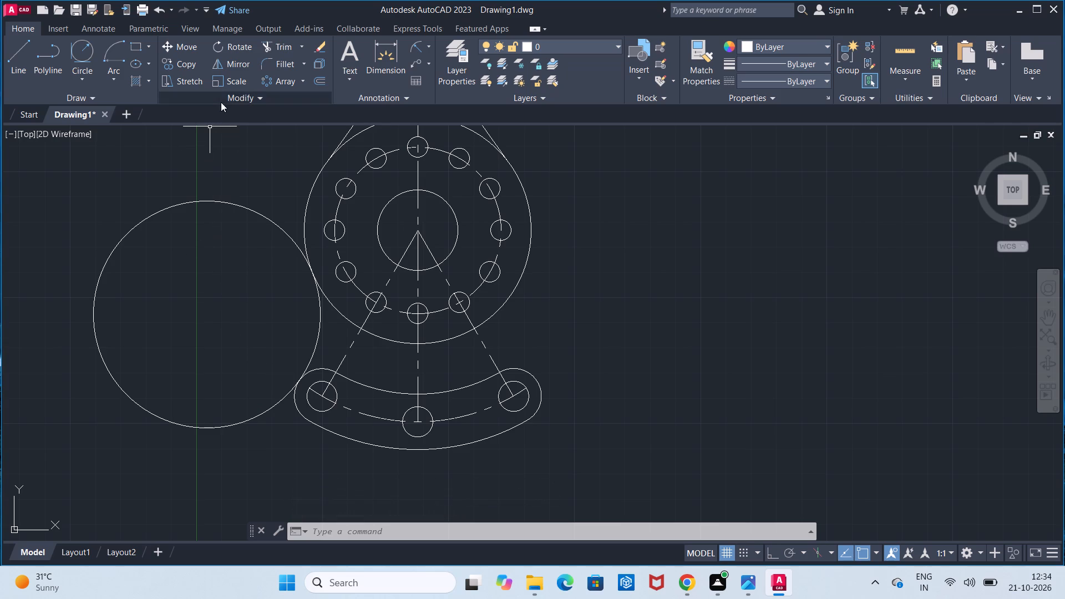
Trim away the outer portion of the left radius 45 circle, leaving the connecting arc between flange and slot outline.
{"action": "left_click", "coordinate": [276, 42]}
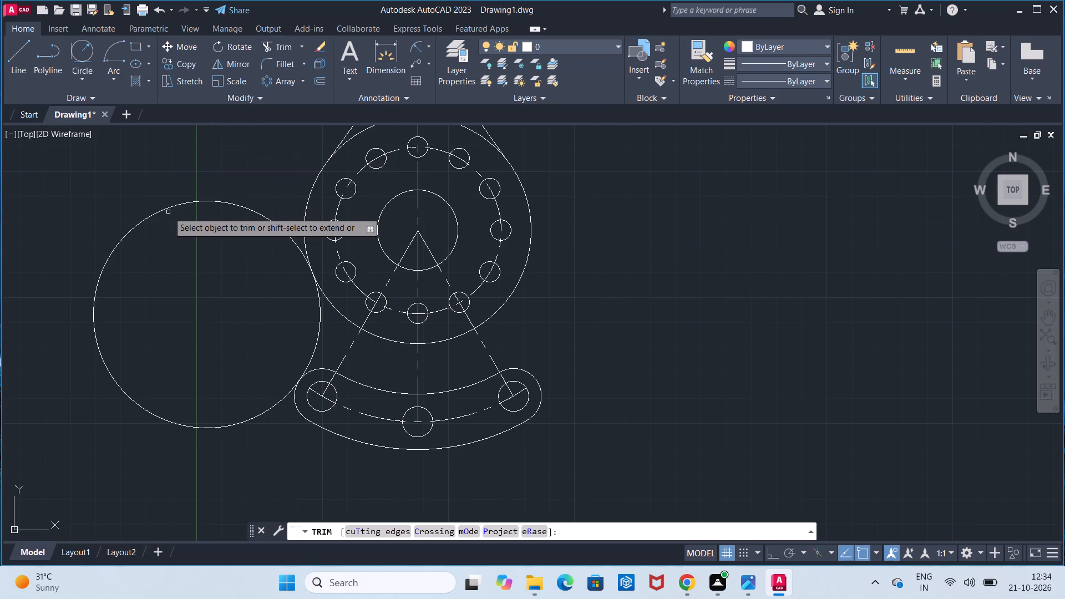
{"action": "left_click", "coordinate": [168, 206]}
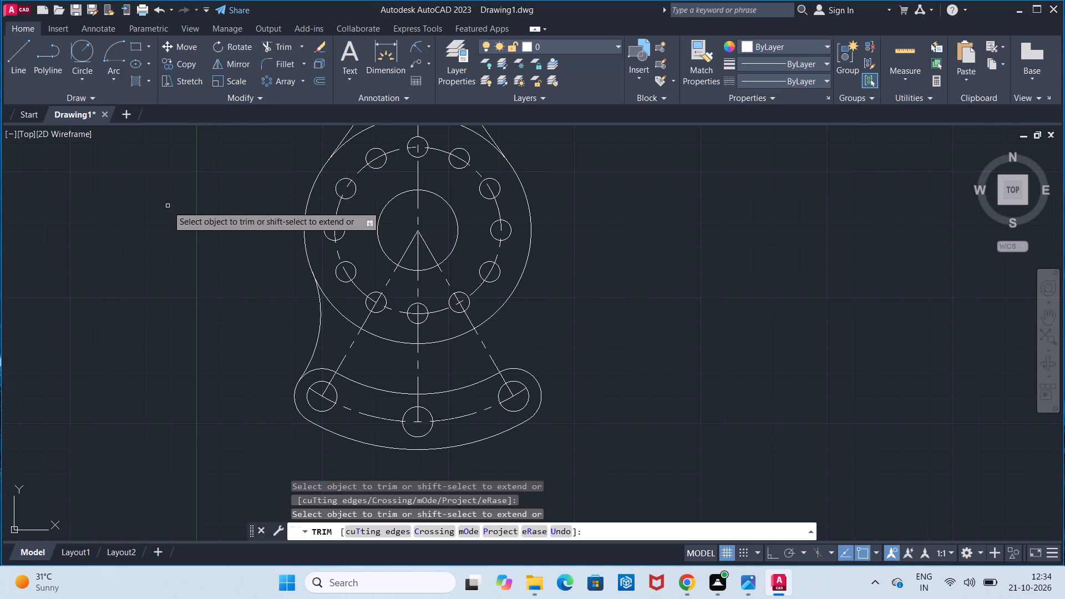
{"action": "key", "text": "Escape"}
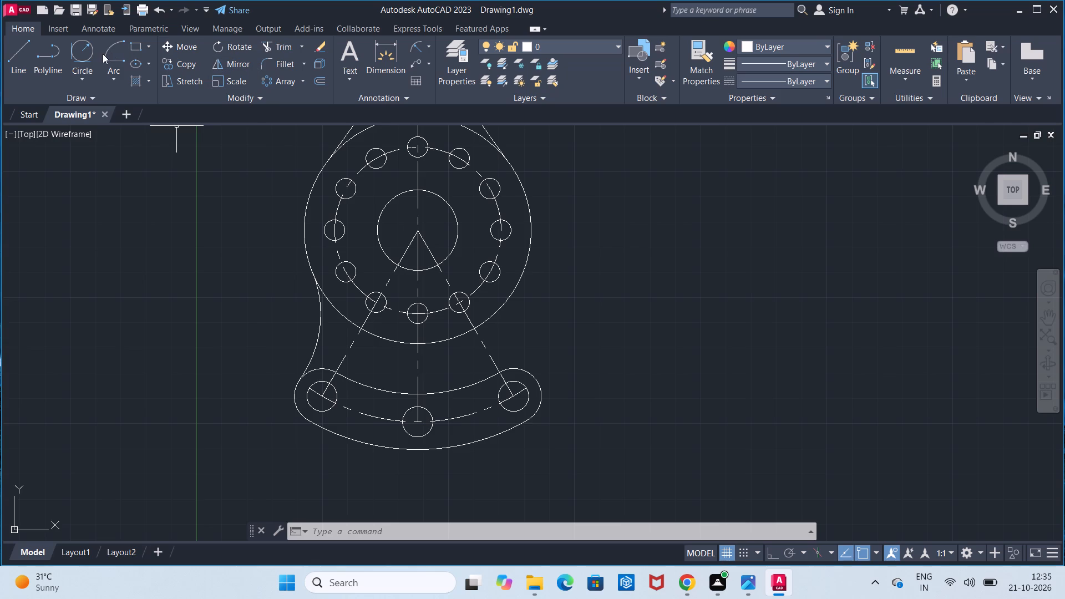
Draw a radius 45 circle tangent to the slot outline's right rounded end and the flange's outer circle.
{"action": "left_click", "coordinate": [88, 56]}
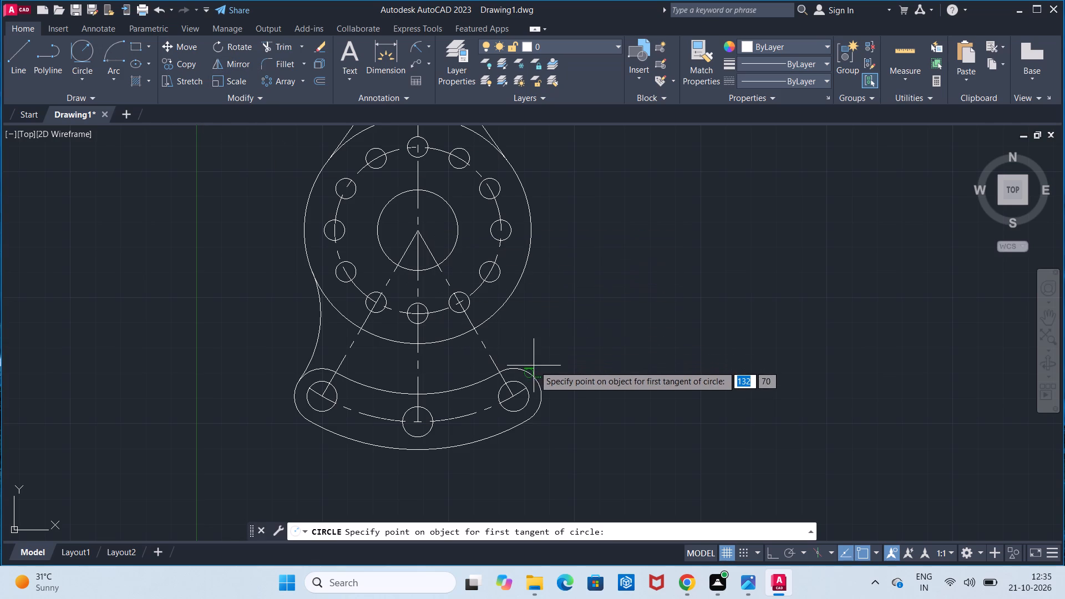
{"action": "left_click", "coordinate": [534, 379]}
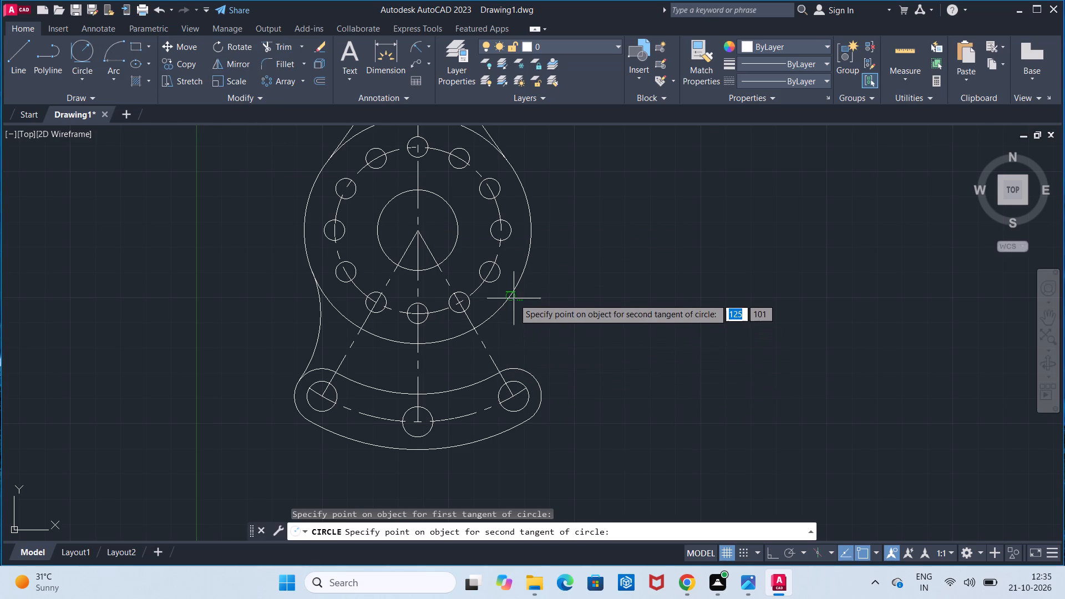
{"action": "left_click", "coordinate": [516, 292]}
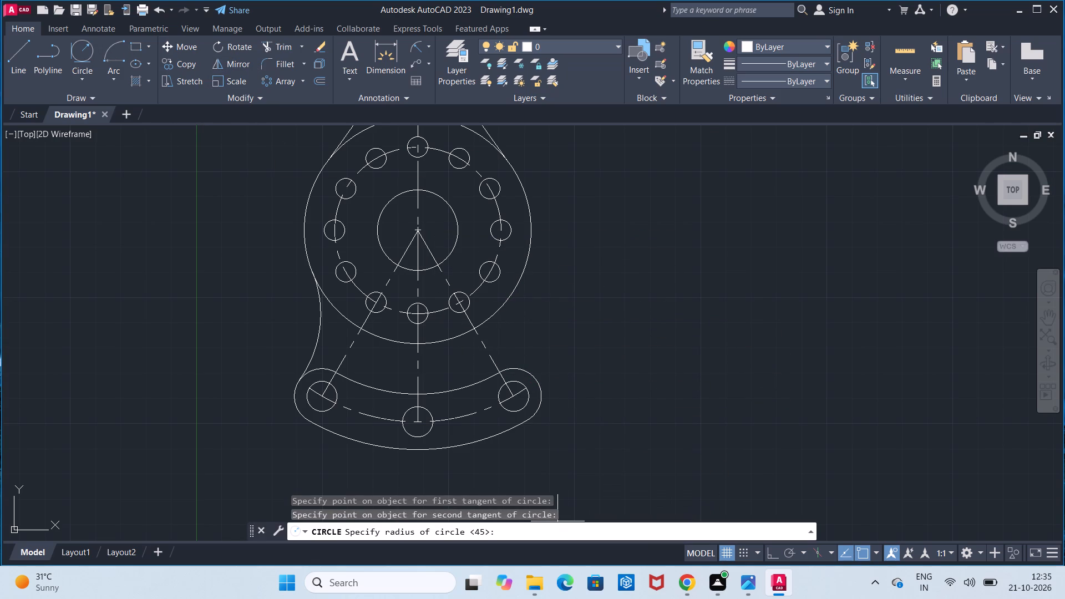
{"action": "left_click", "coordinate": [556, 536]}
{"action": "type", "text": "45"}
{"action": "key", "text": "Return"}
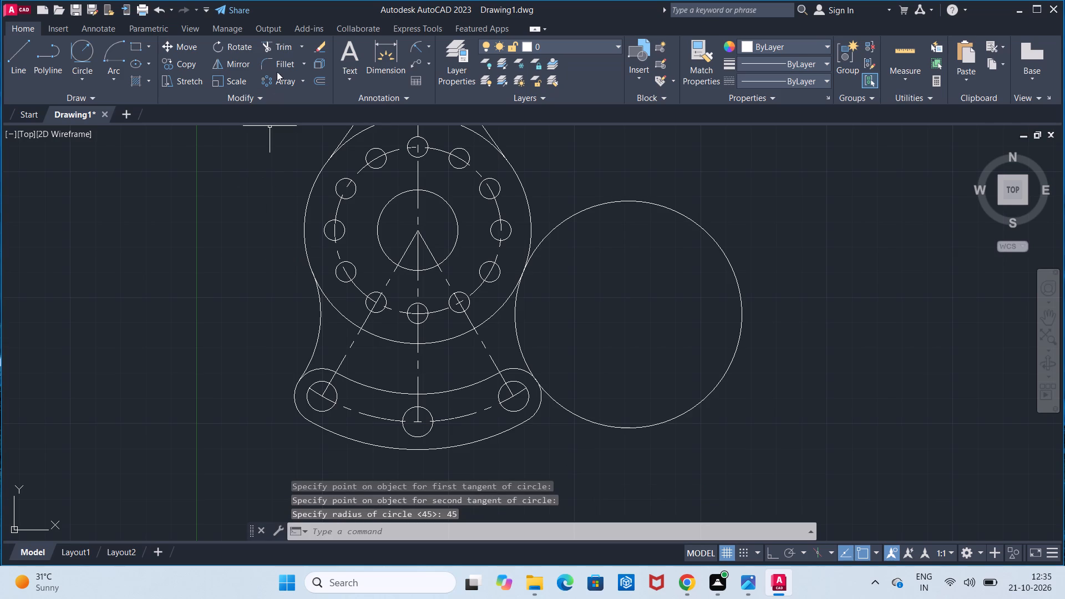
Trim away the outer portion of the right radius 45 circle, leaving the connecting arc between flange and slot outline.
{"action": "left_click", "coordinate": [280, 51]}
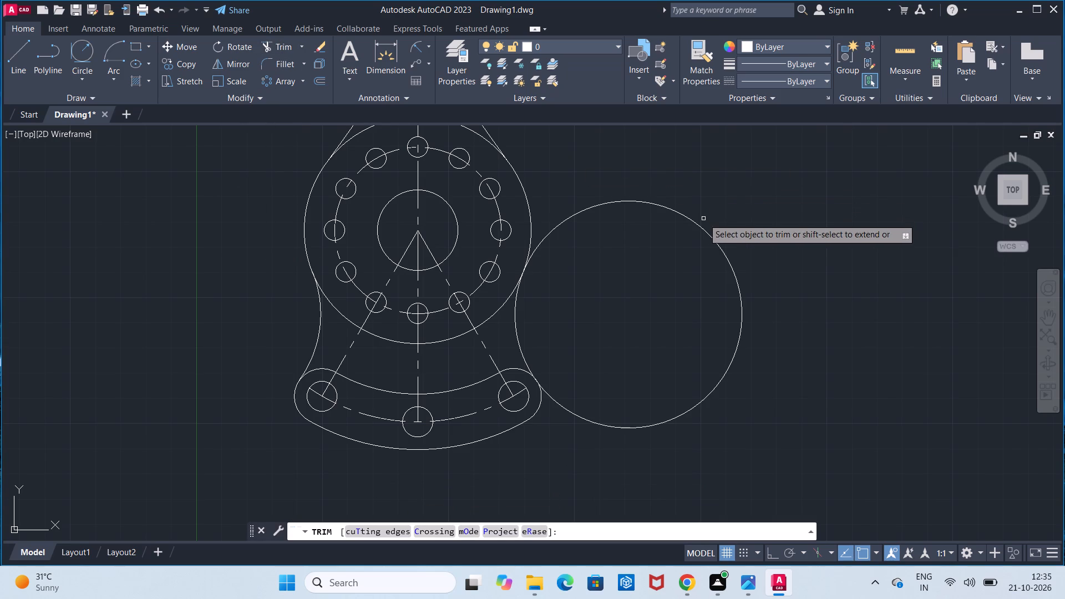
{"action": "left_click", "coordinate": [698, 229]}
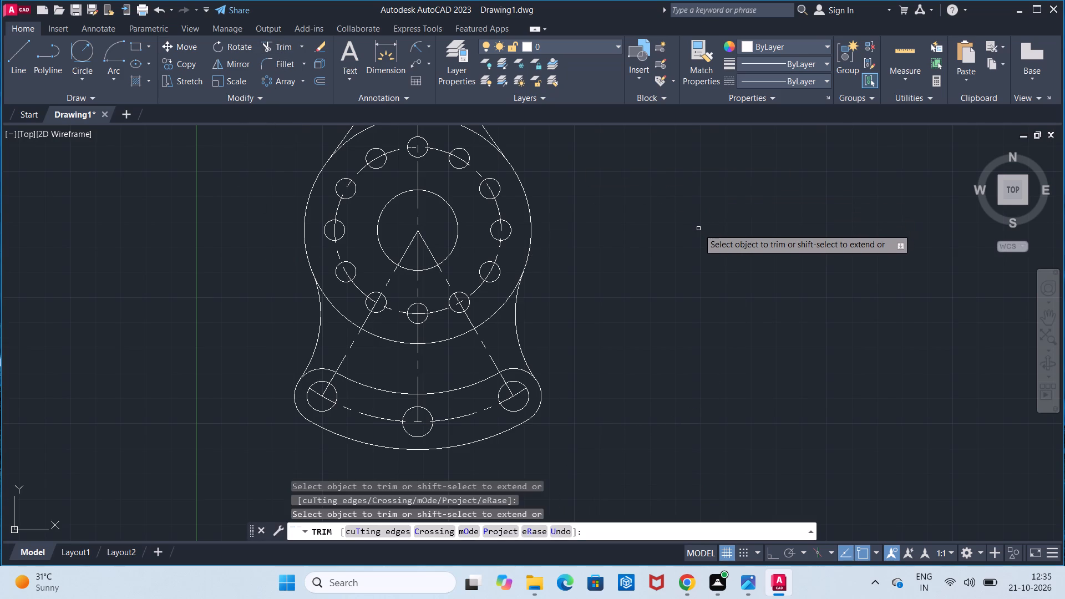
{"action": "scroll", "coordinate": [698, 229], "scroll_direction": "down", "scroll_amount": 2}
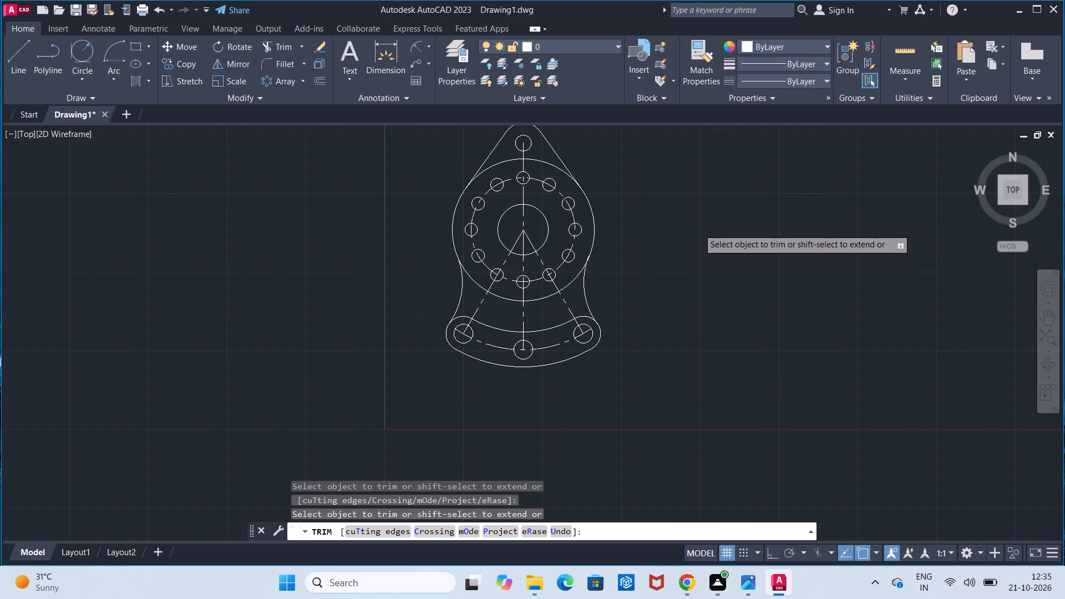
{"action": "key", "text": "Escape"}
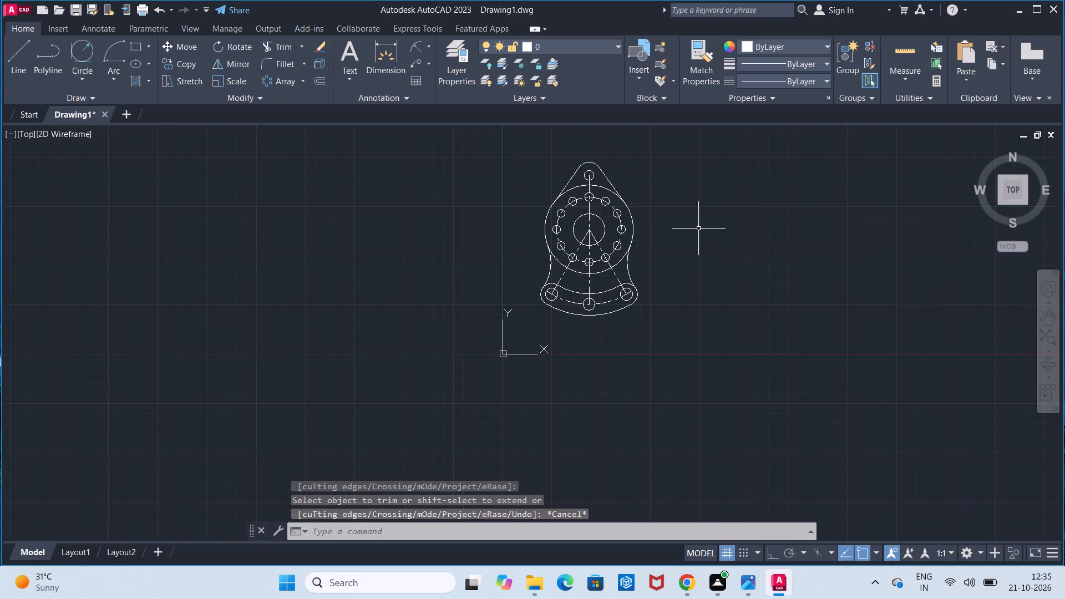
Select the whole flange drawing and join its connected lines and arcs into polylines.
{"action": "scroll", "coordinate": [698, 229], "scroll_direction": "up", "scroll_amount": 1}
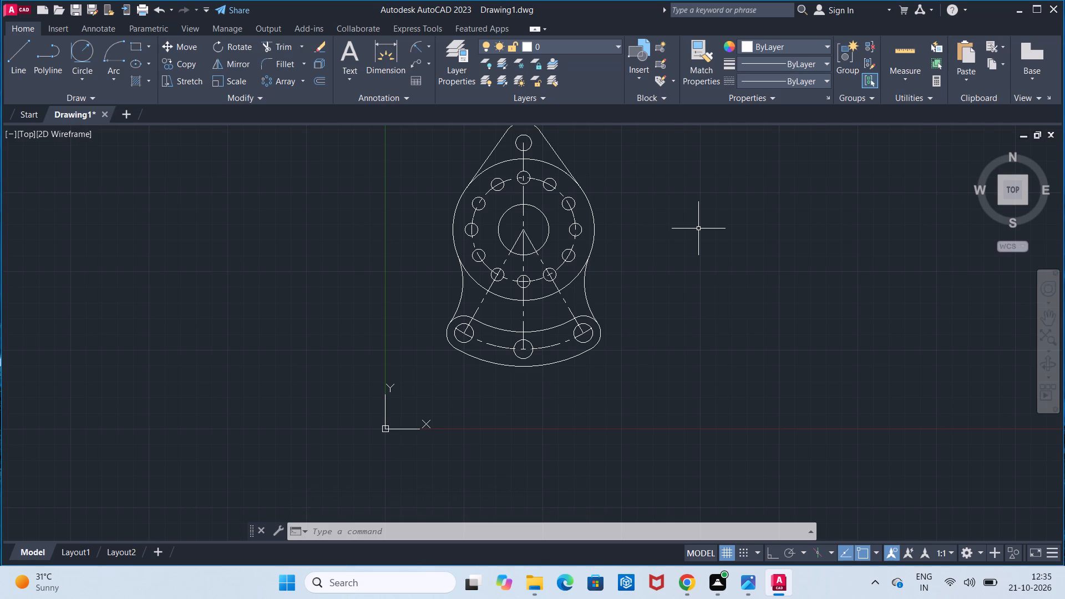
{"action": "scroll", "coordinate": [698, 229], "scroll_direction": "down", "scroll_amount": 1}
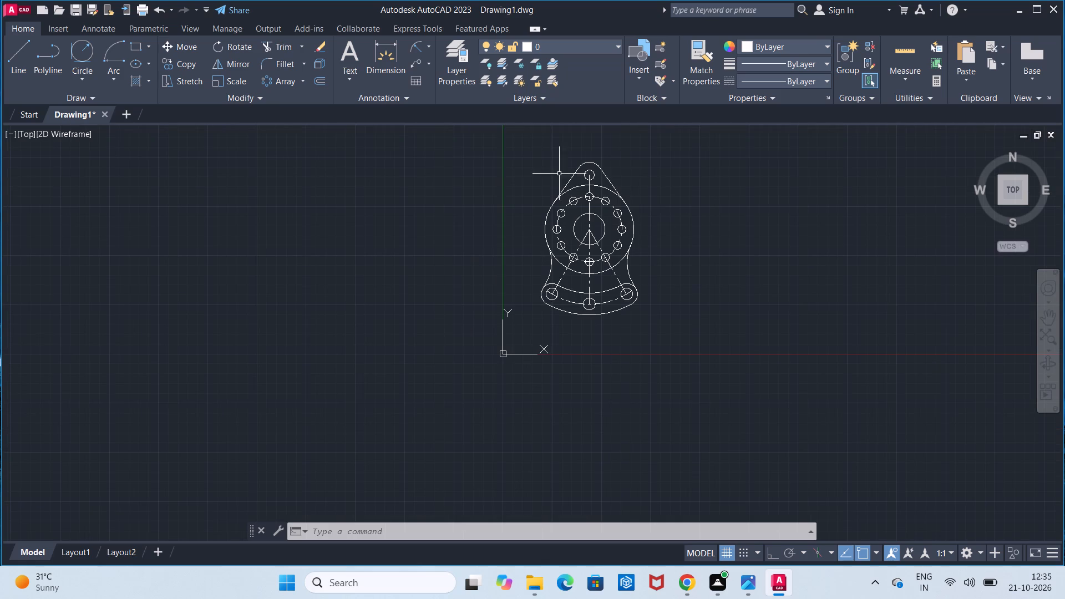
{"action": "left_click", "coordinate": [507, 130]}
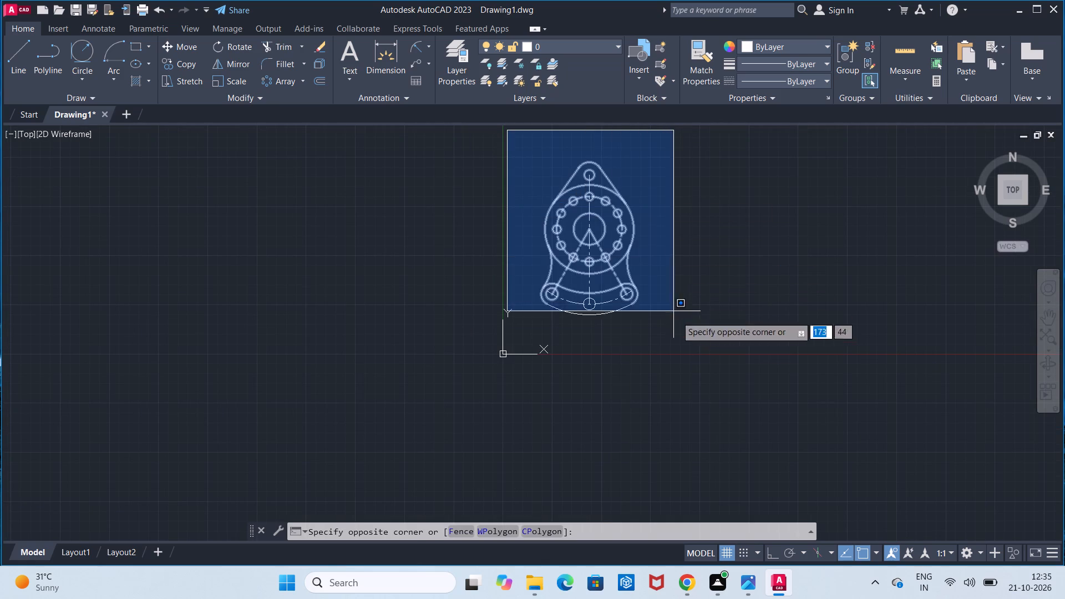
{"action": "left_click", "coordinate": [690, 336]}
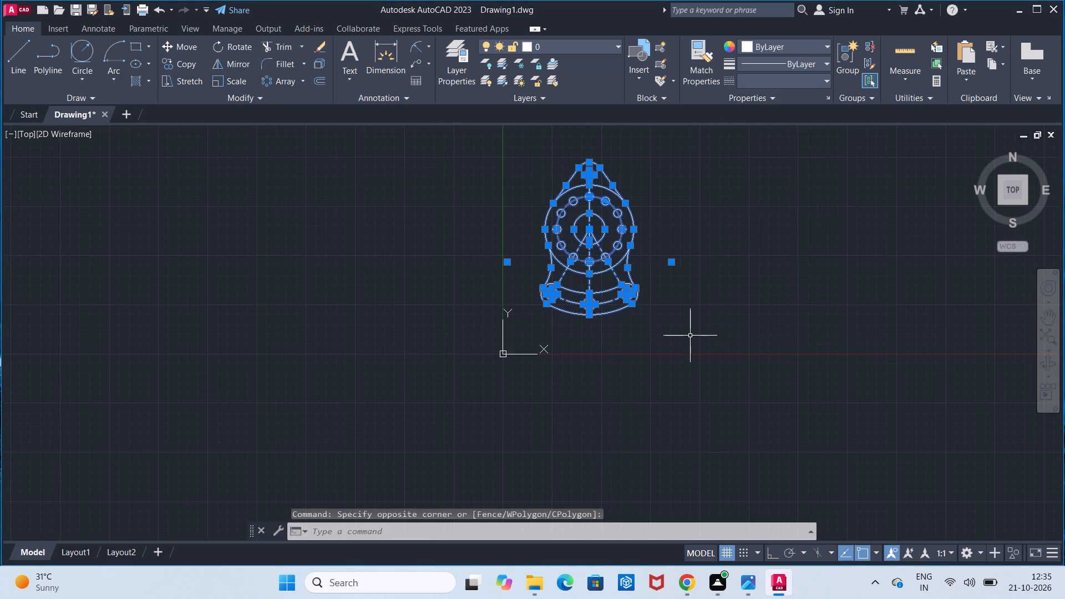
{"action": "type", "text": "joi"}
{"action": "left_click", "coordinate": [729, 368]}
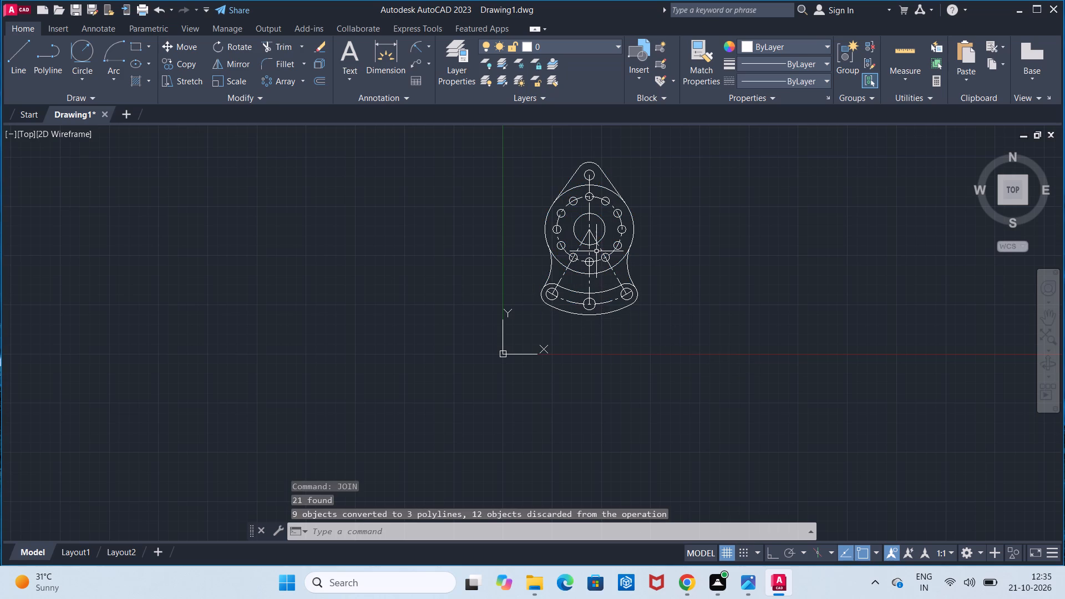
Add a radius dimension to the lug's rounded top, placing its text outside the upper right of the lug.
{"action": "scroll", "coordinate": [596, 251], "scroll_direction": "up", "scroll_amount": 1}
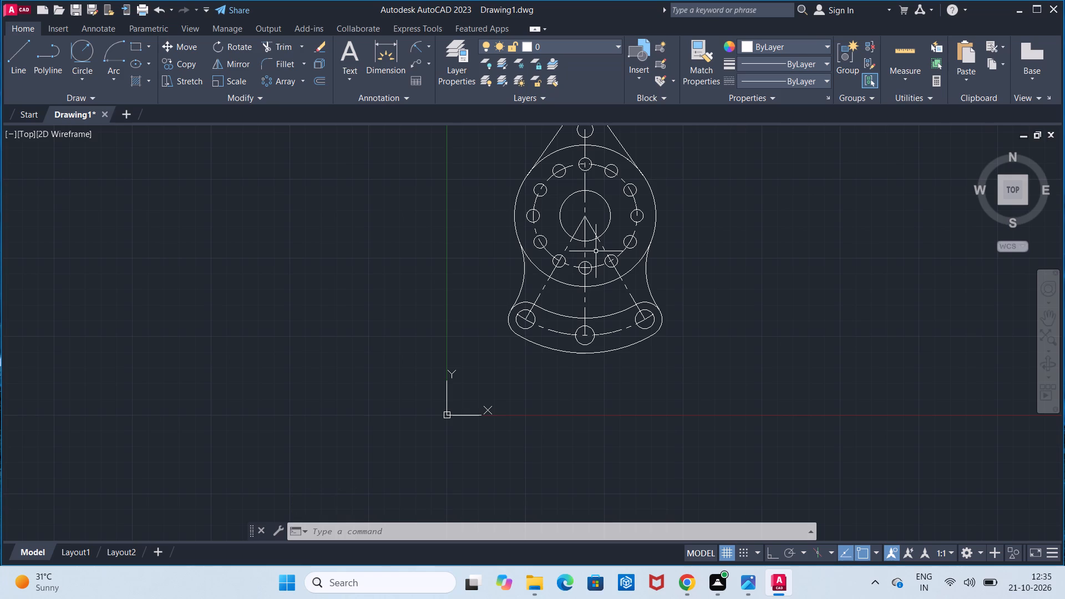
{"action": "middle_click_drag", "start_coordinate": [595, 244], "coordinate": [590, 357]}
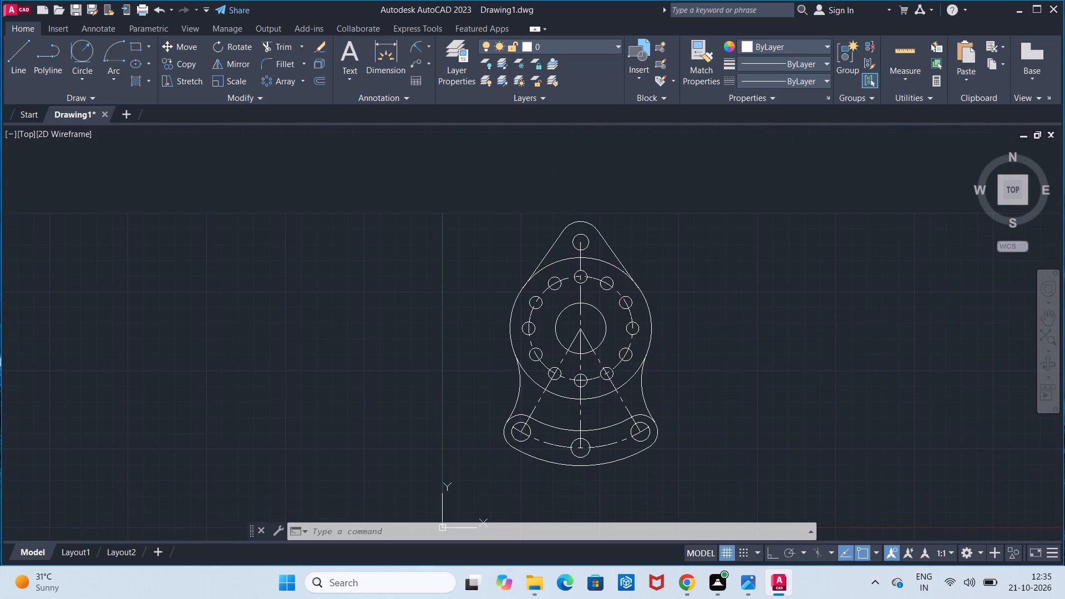
{"action": "scroll", "coordinate": [590, 357], "scroll_direction": "up", "scroll_amount": 1}
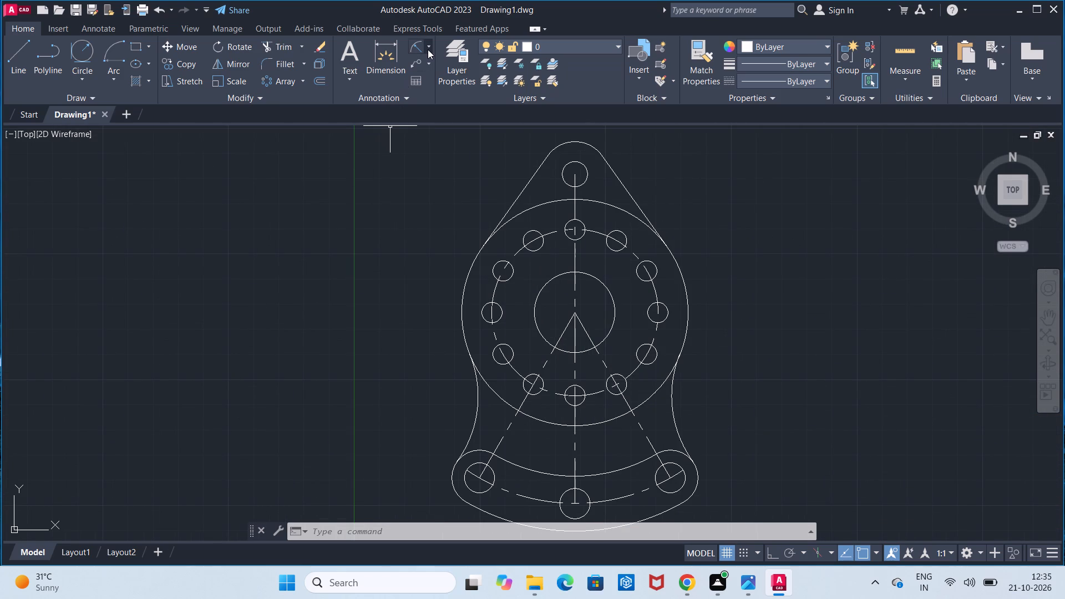
{"action": "left_click", "coordinate": [422, 48]}
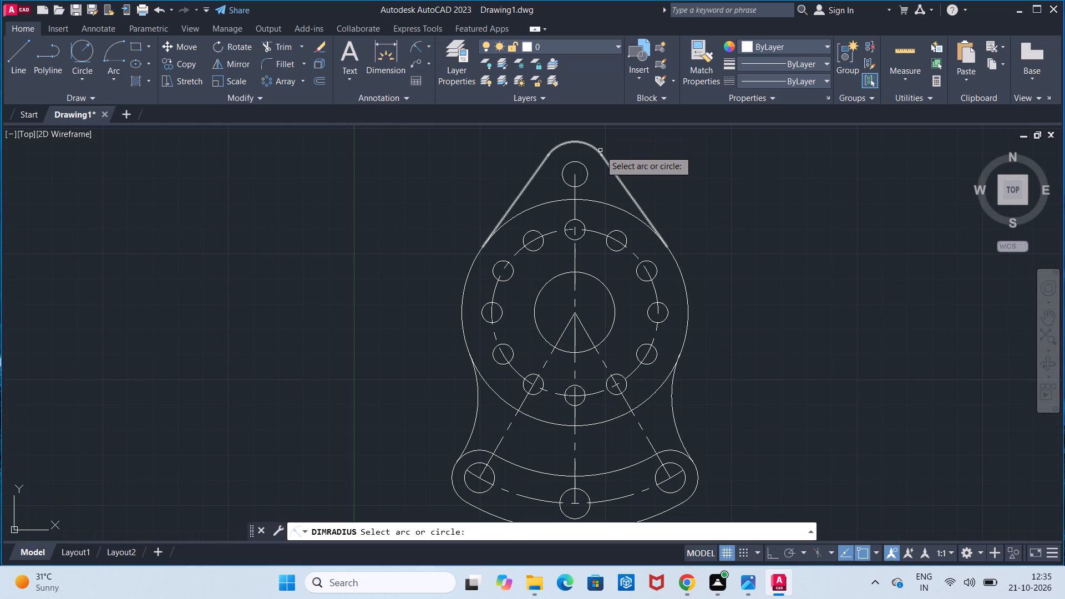
{"action": "left_click", "coordinate": [600, 150]}
{"action": "left_click", "coordinate": [665, 156]}
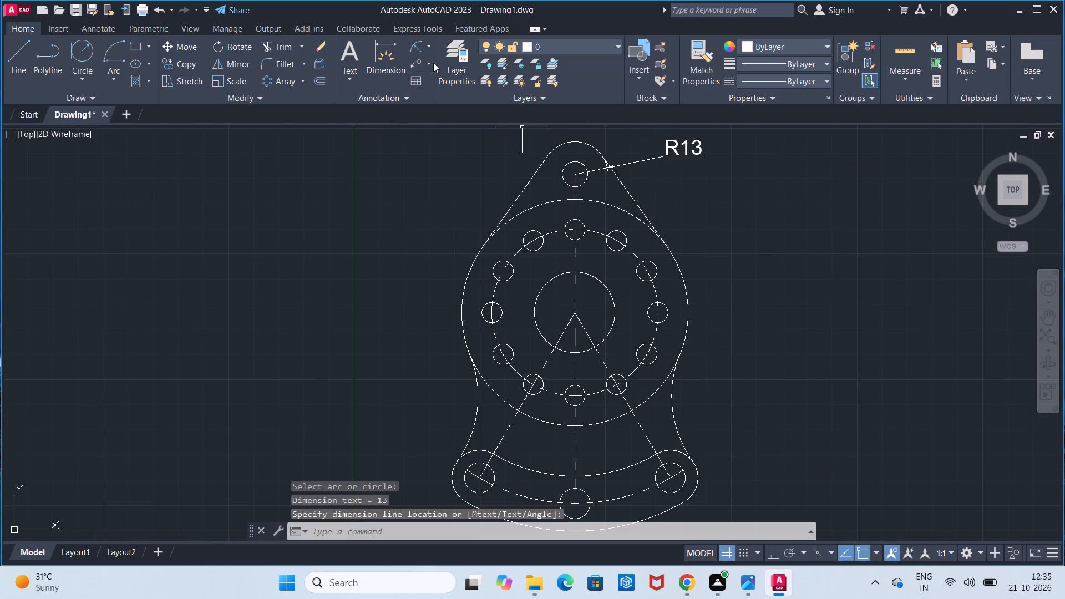
Add a diameter dimension to the lug's hole, placing its text to the right below the lug's radius dimension.
{"action": "left_click", "coordinate": [431, 50]}
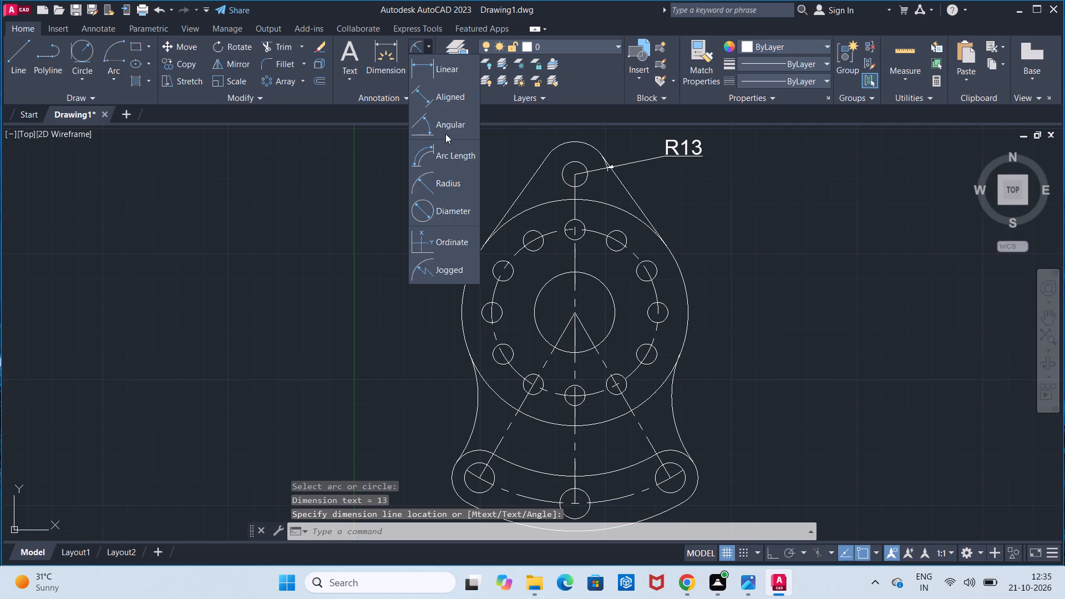
{"action": "left_click", "coordinate": [448, 213]}
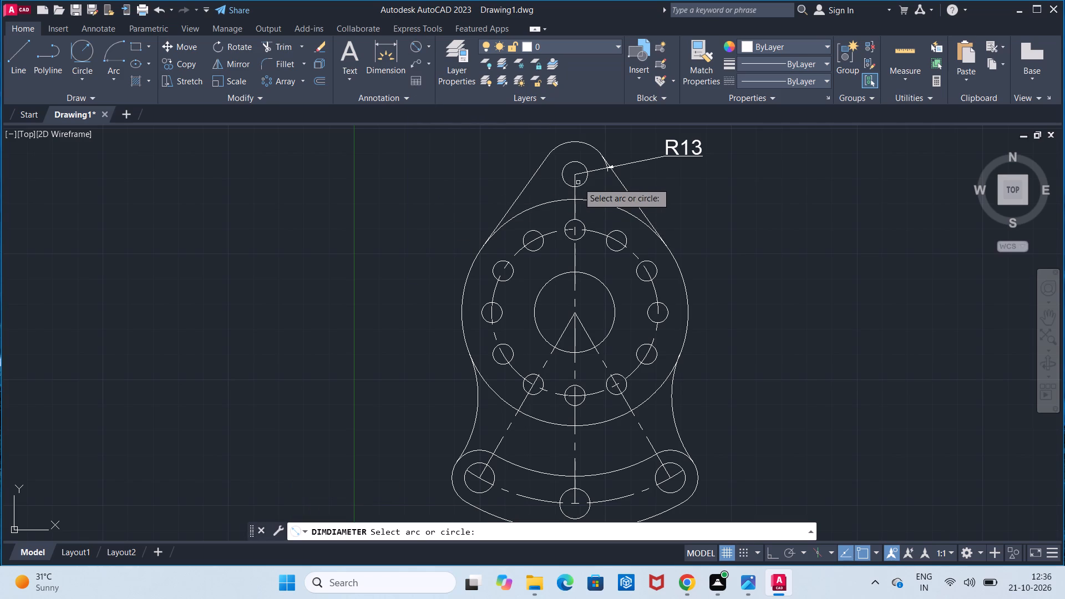
{"action": "left_click", "coordinate": [581, 182]}
{"action": "left_click", "coordinate": [683, 191]}
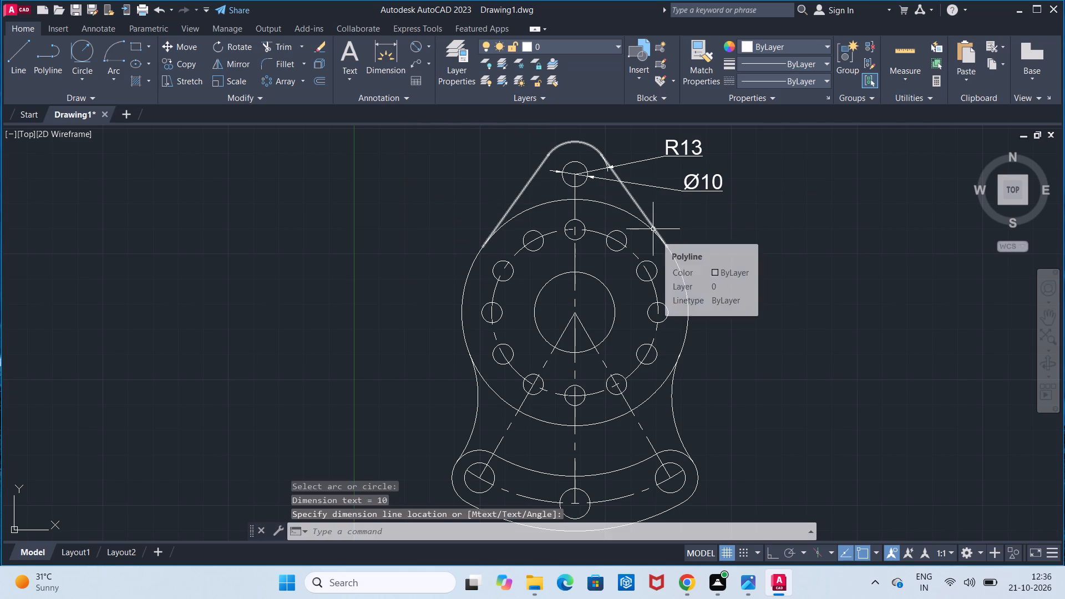
Add a vertical linear dimension from the lug hole's centre to the flange centre, placed left of the flange.
{"action": "left_click", "coordinate": [432, 46]}
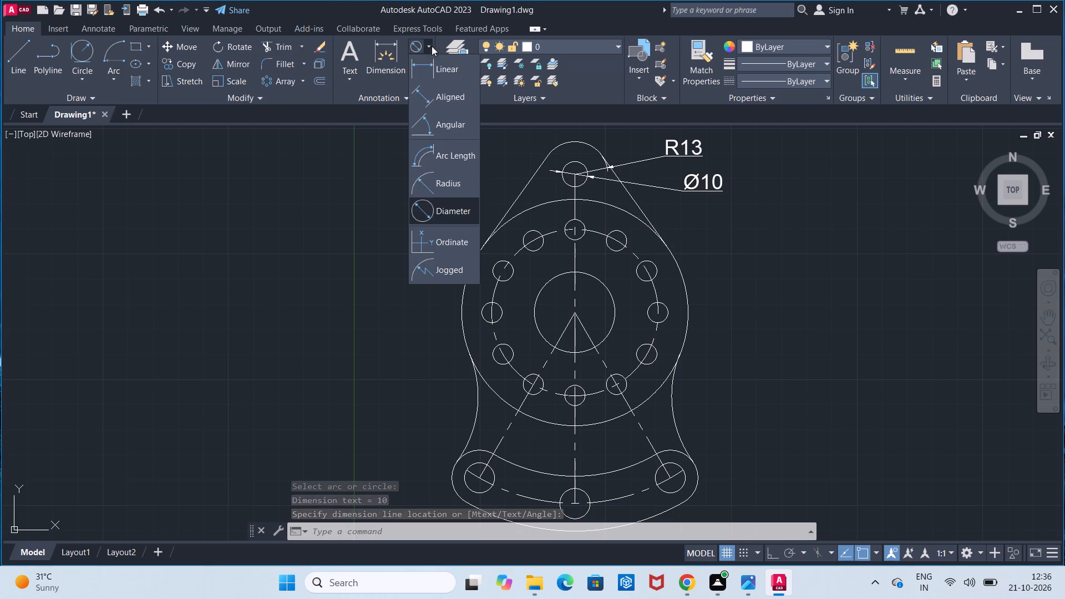
{"action": "left_click", "coordinate": [432, 78]}
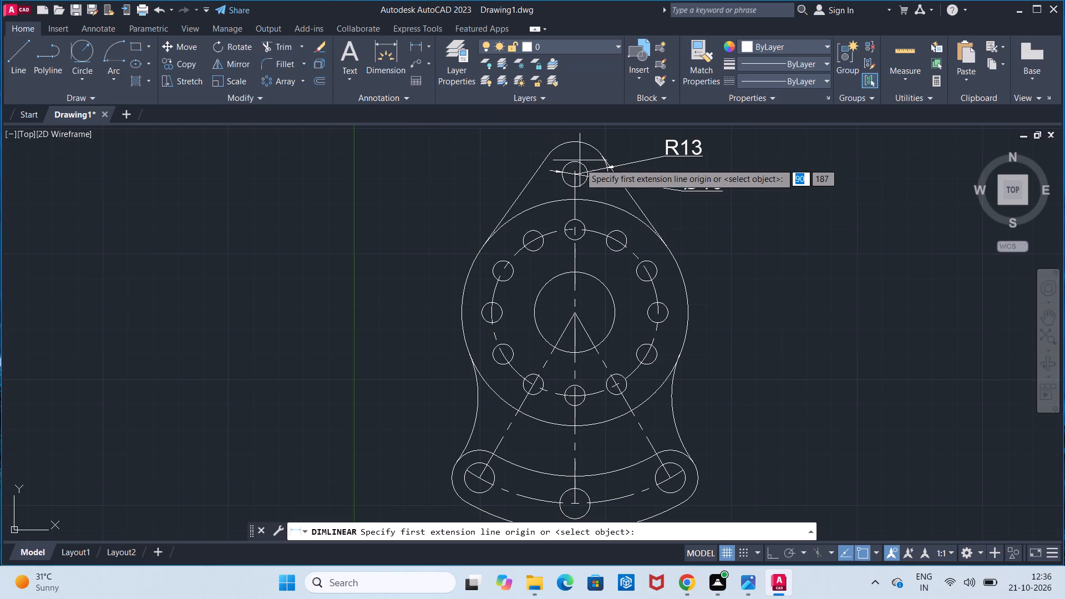
{"action": "left_click", "coordinate": [574, 178]}
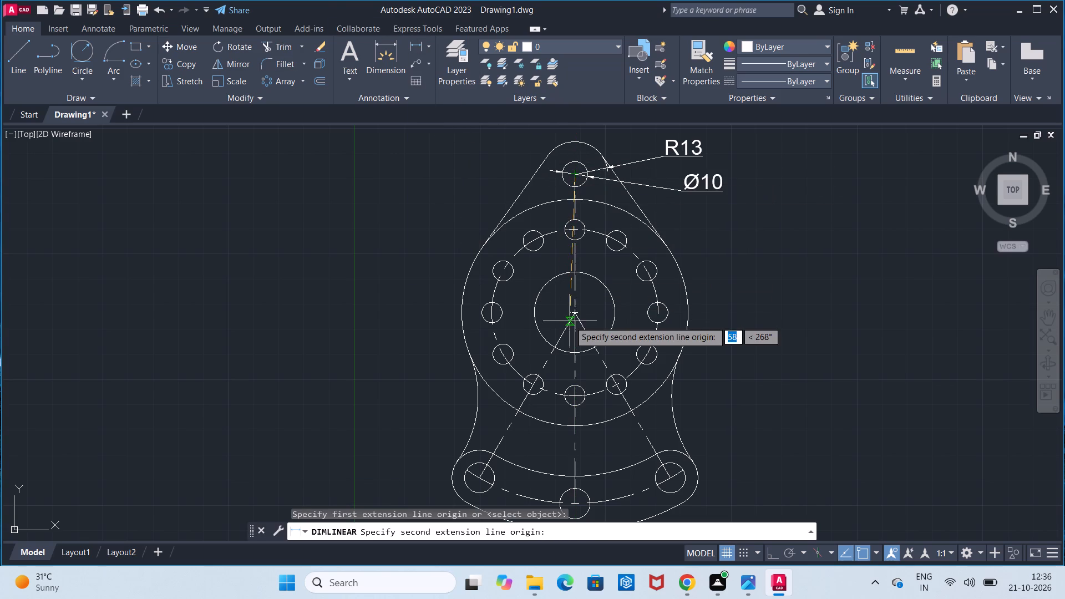
{"action": "left_click", "coordinate": [575, 315]}
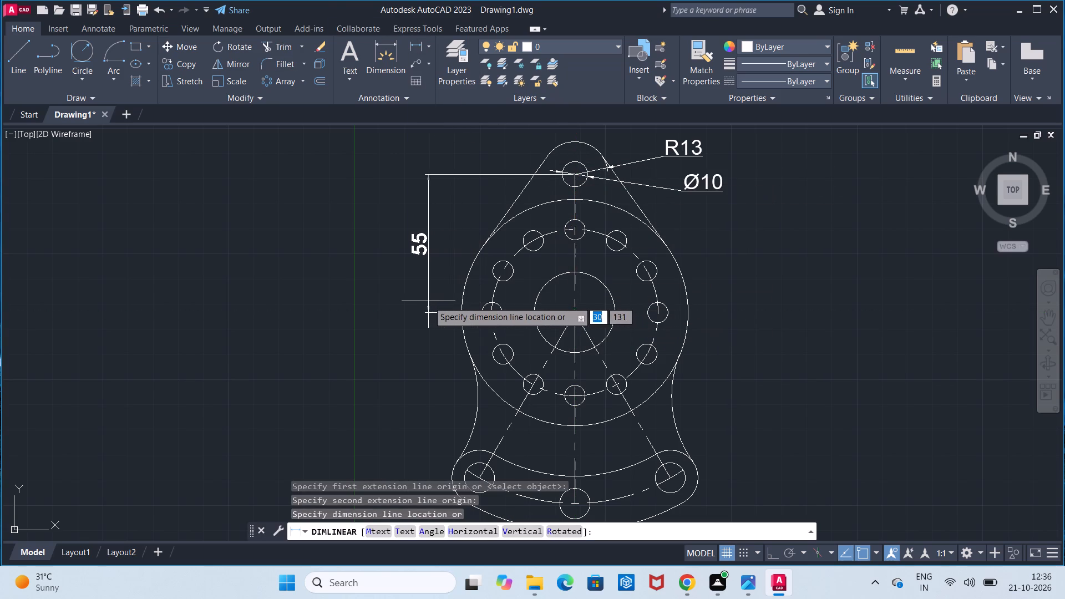
{"action": "left_click", "coordinate": [428, 301]}
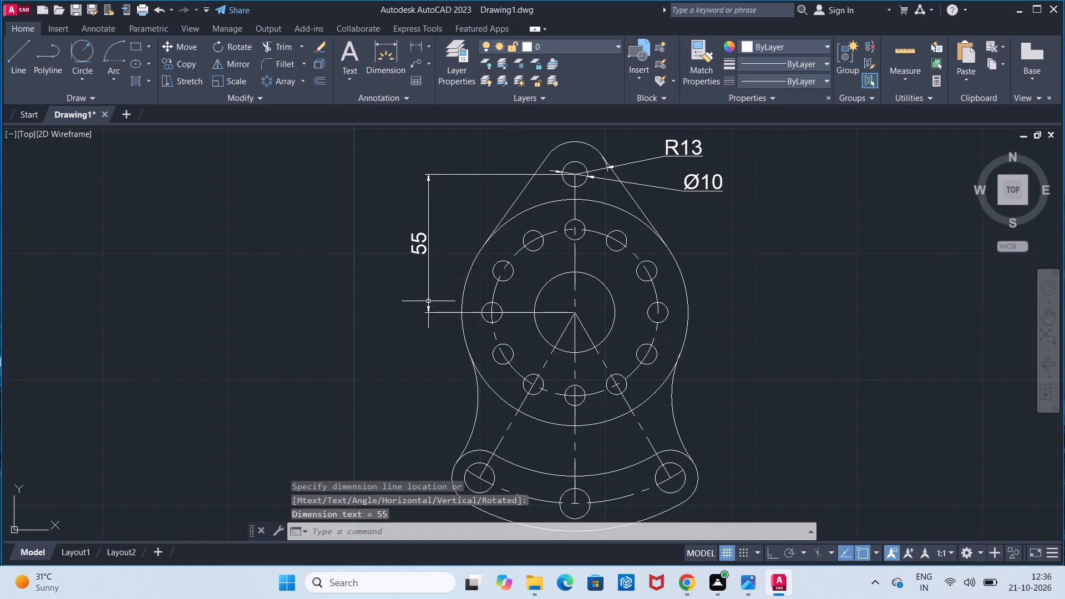
Add a diameter dimension to the upper-left small hole on the bolt circle, placing its text outside the flange.
{"action": "middle_click_drag", "start_coordinate": [428, 301], "coordinate": [435, 255]}
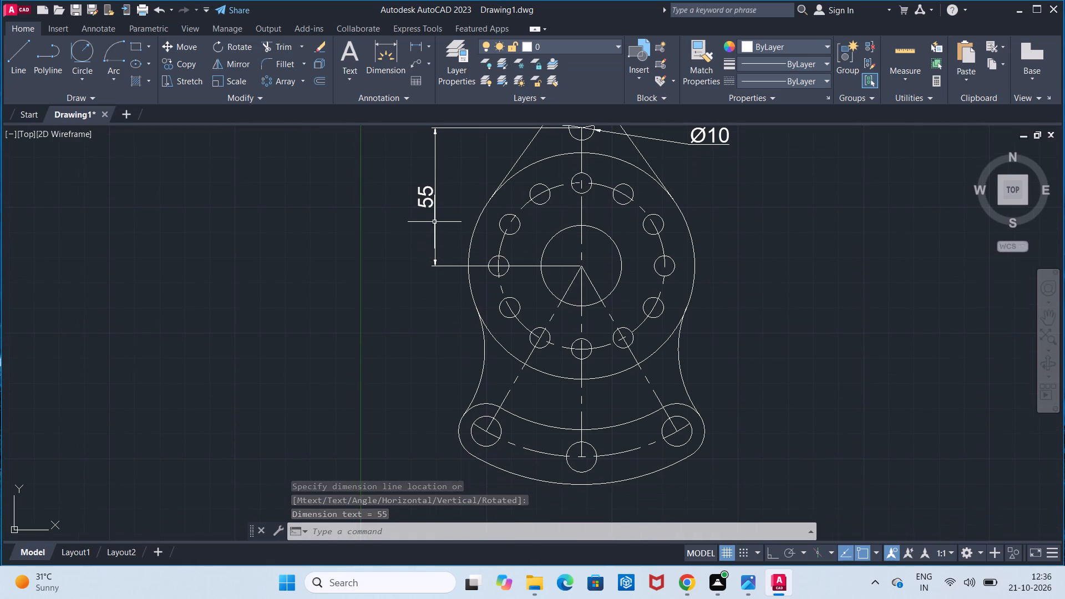
{"action": "left_click", "coordinate": [422, 44]}
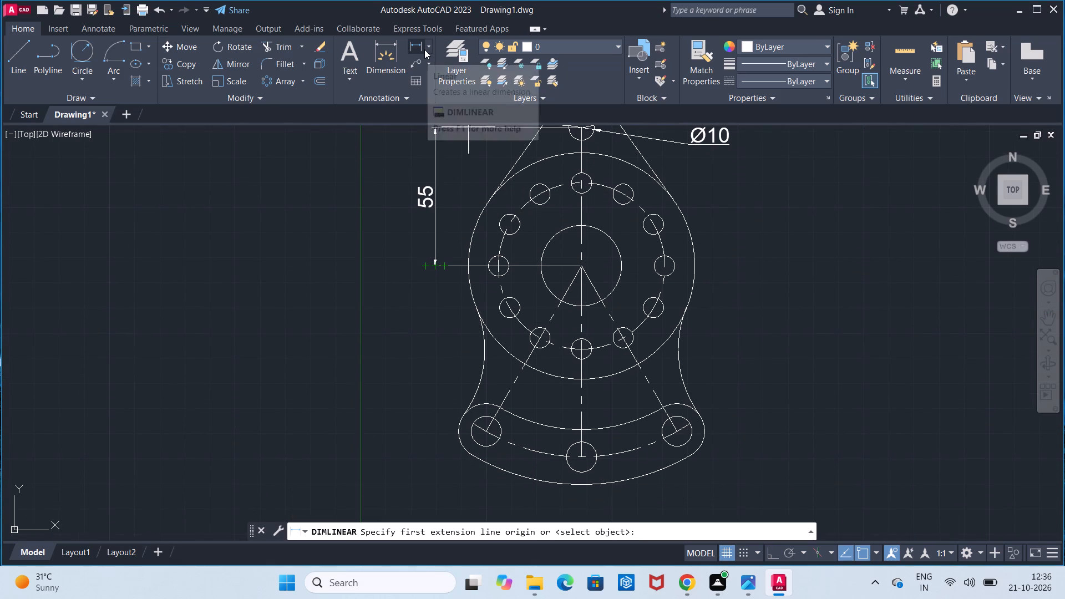
{"action": "key", "text": "Escape"}
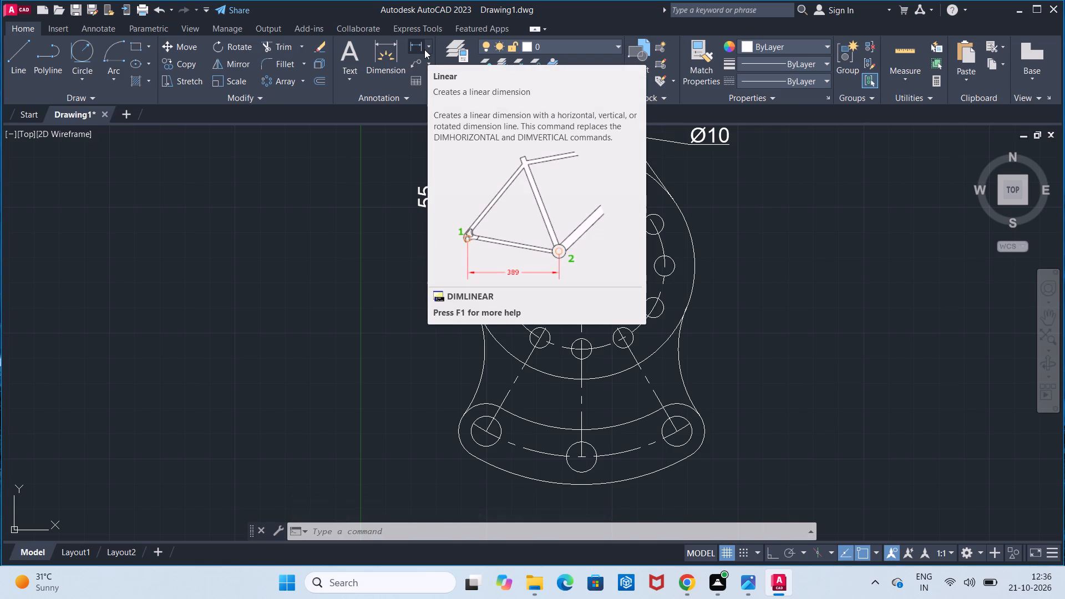
{"action": "left_click", "coordinate": [429, 44]}
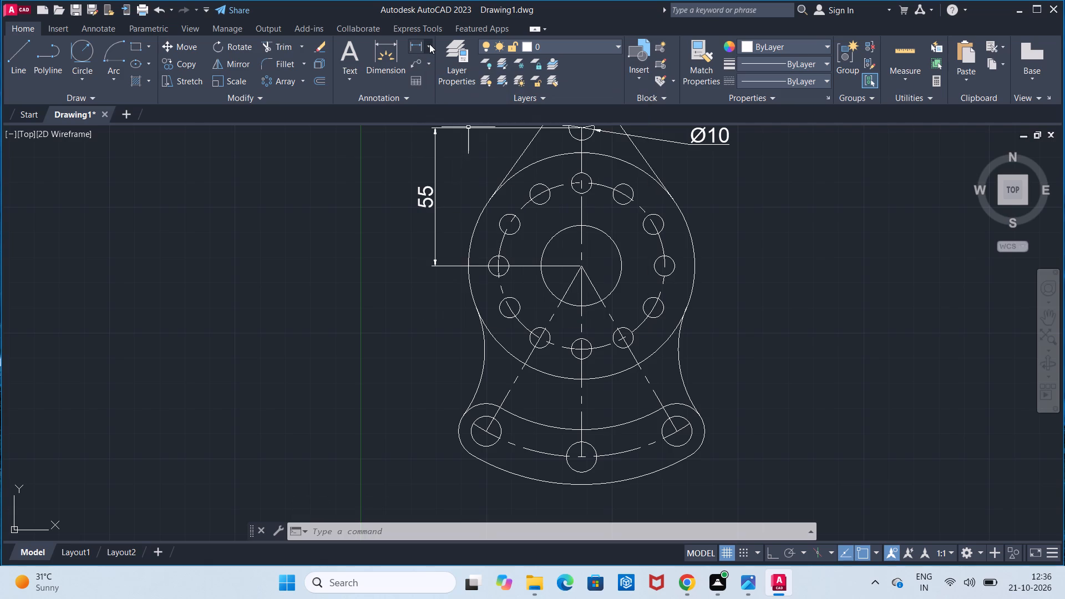
{"action": "left_click", "coordinate": [438, 207]}
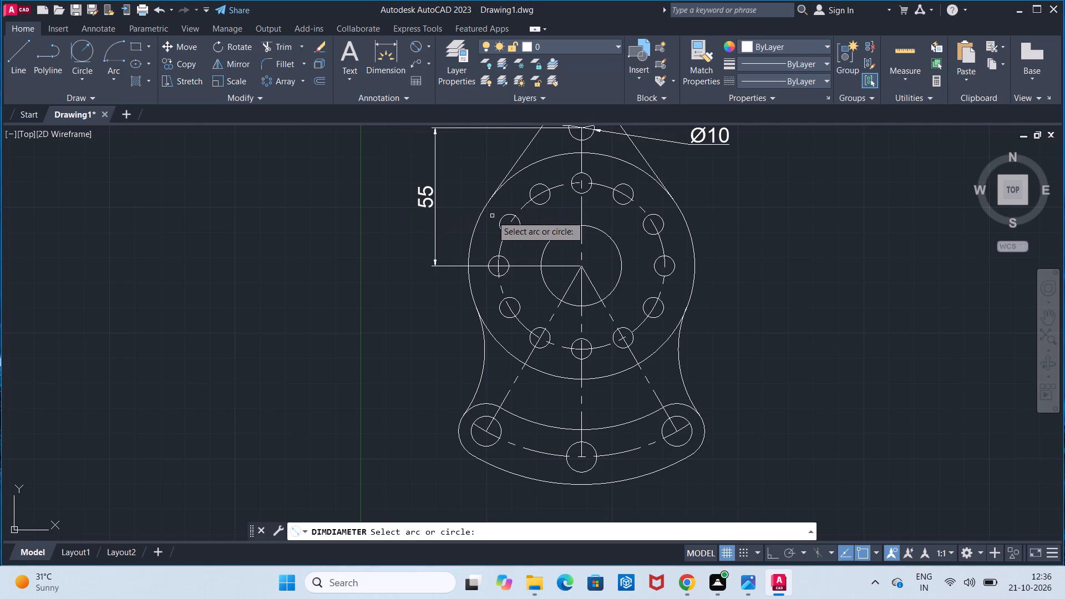
{"action": "left_click", "coordinate": [503, 216]}
{"action": "left_click", "coordinate": [471, 158]}
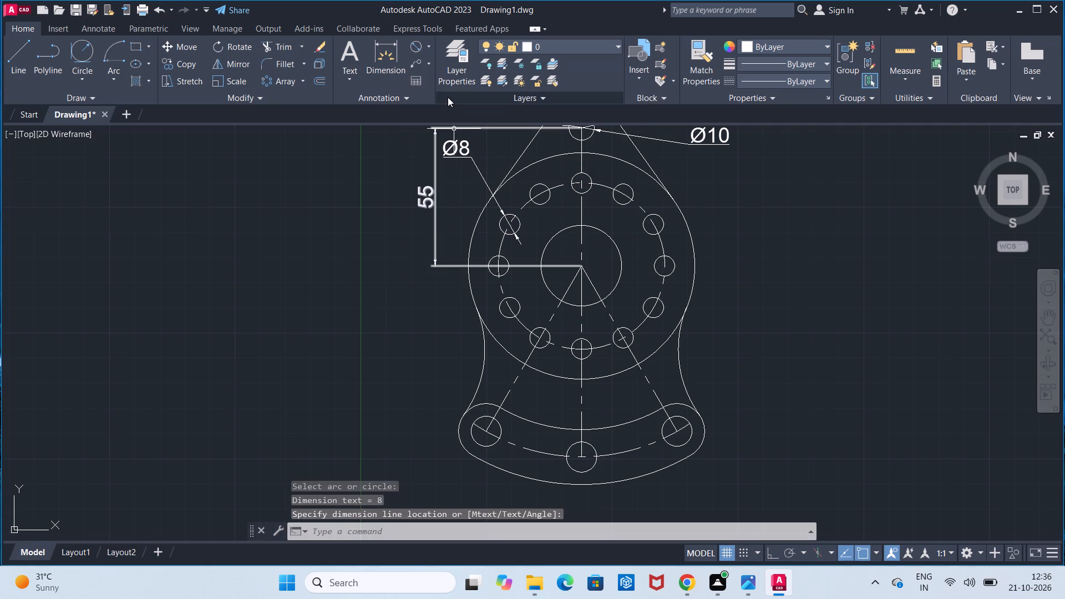
Add a diameter dimension to the flange's central bore, placing its text right of the flange.
{"action": "left_click", "coordinate": [419, 47]}
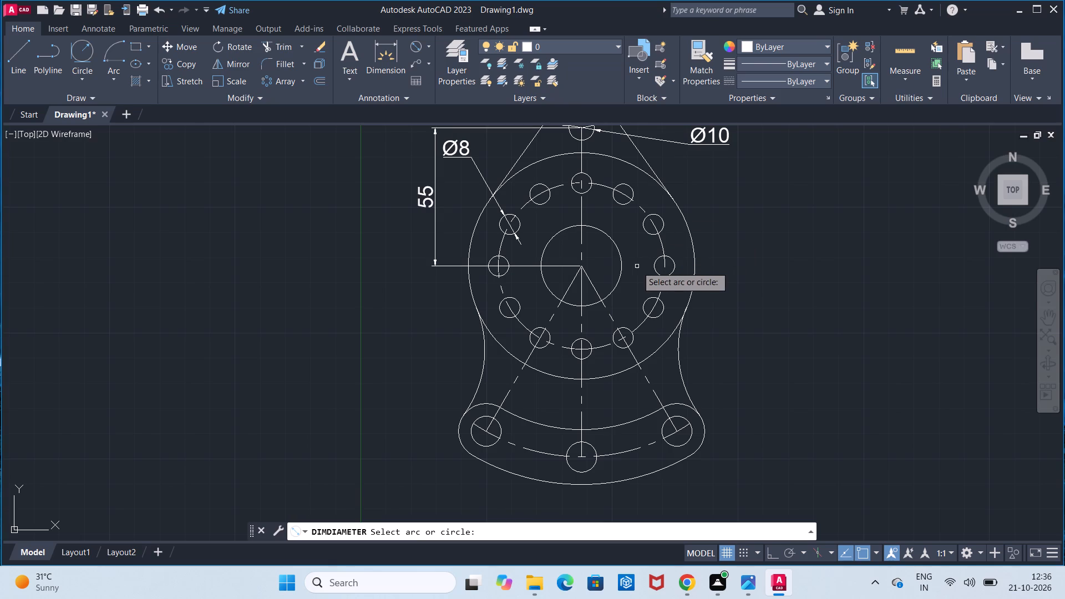
{"action": "left_click", "coordinate": [621, 277]}
{"action": "left_click", "coordinate": [735, 283]}
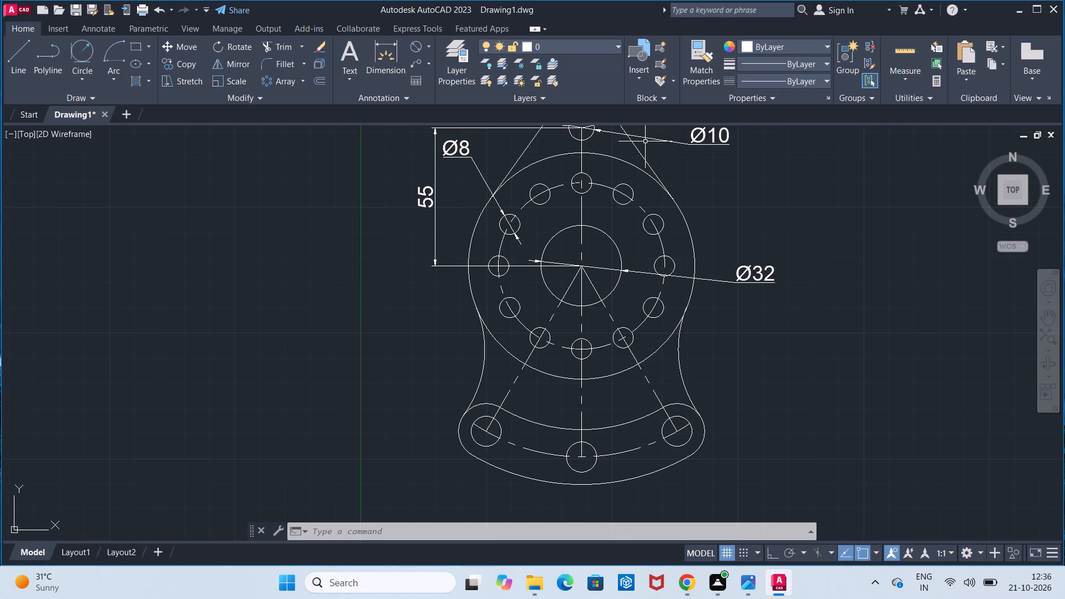
Add a radius dimension to the dashed bolt circle, placing its text left of the flange.
{"action": "left_click", "coordinate": [429, 42]}
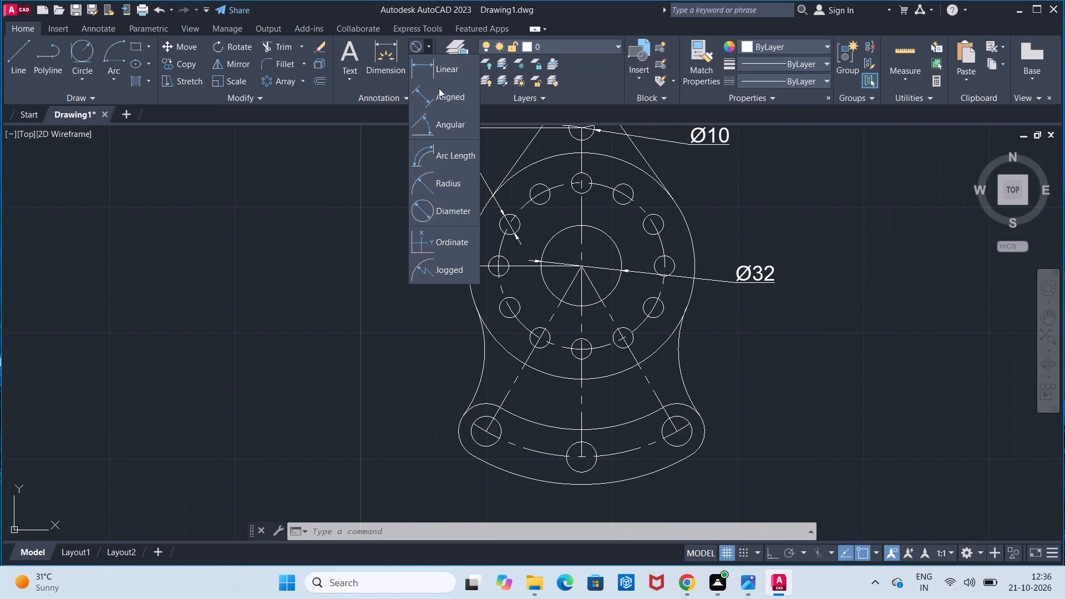
{"action": "left_click", "coordinate": [447, 186]}
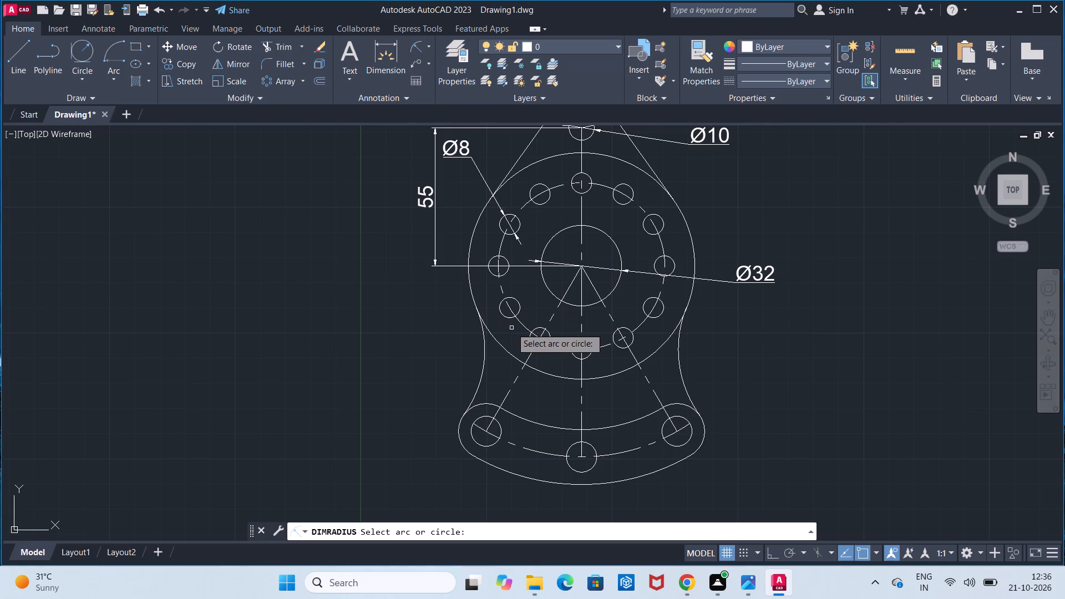
{"action": "left_click", "coordinate": [522, 324]}
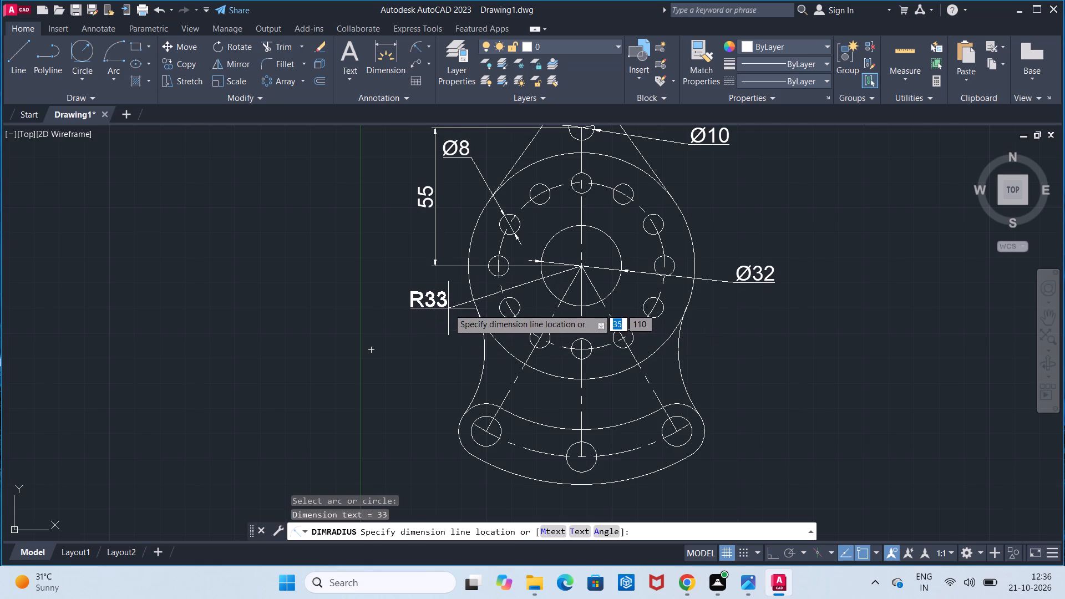
{"action": "left_click", "coordinate": [448, 308]}
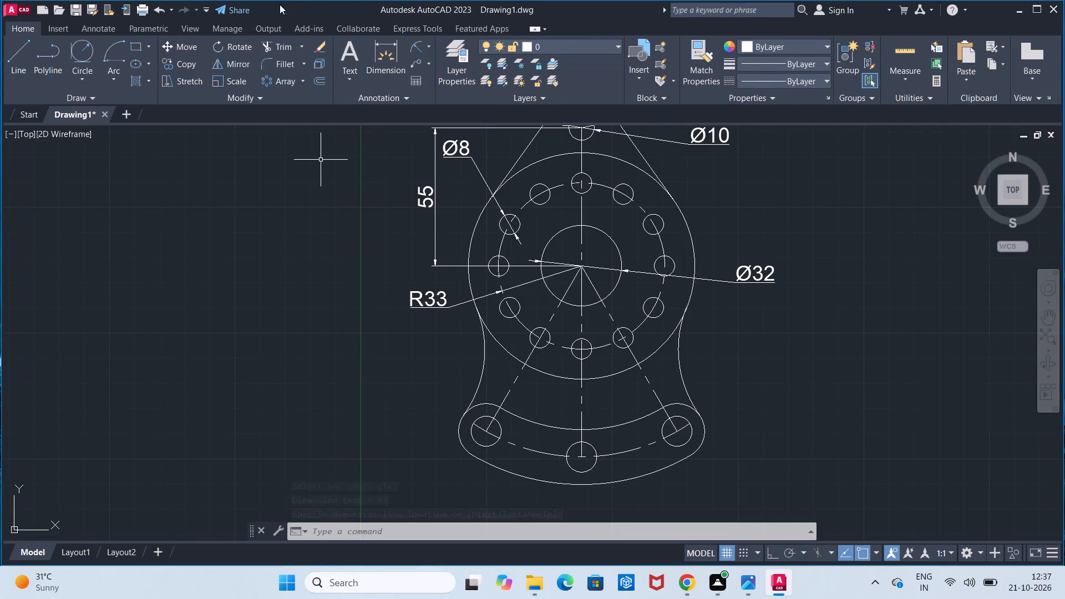
Add a diameter dimension to the left hole of the curved slot, placing its text to the hole's upper left.
{"action": "left_click", "coordinate": [429, 52]}
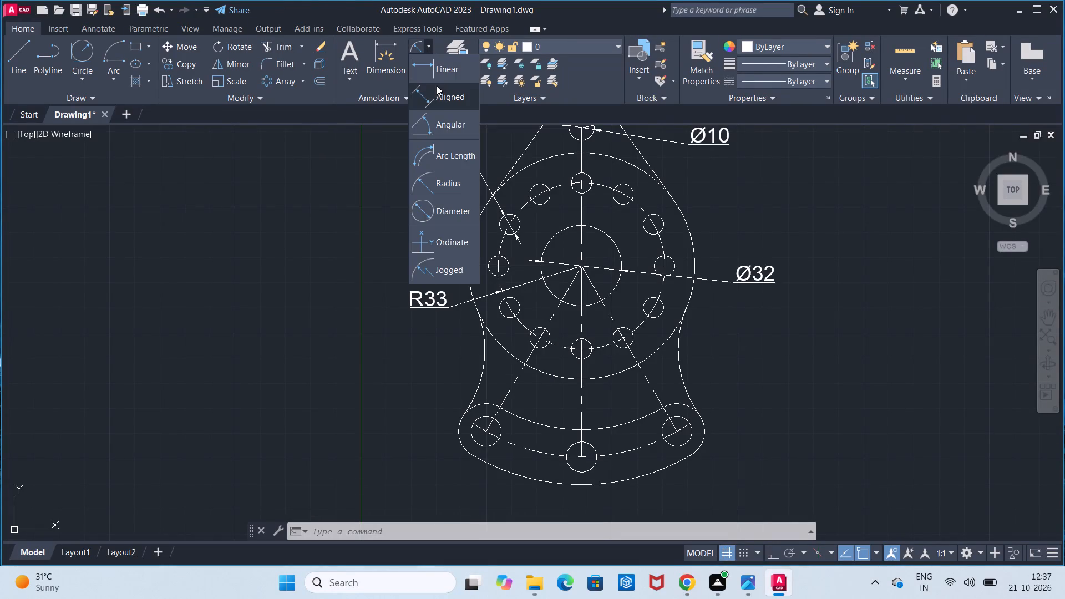
{"action": "left_click", "coordinate": [449, 211]}
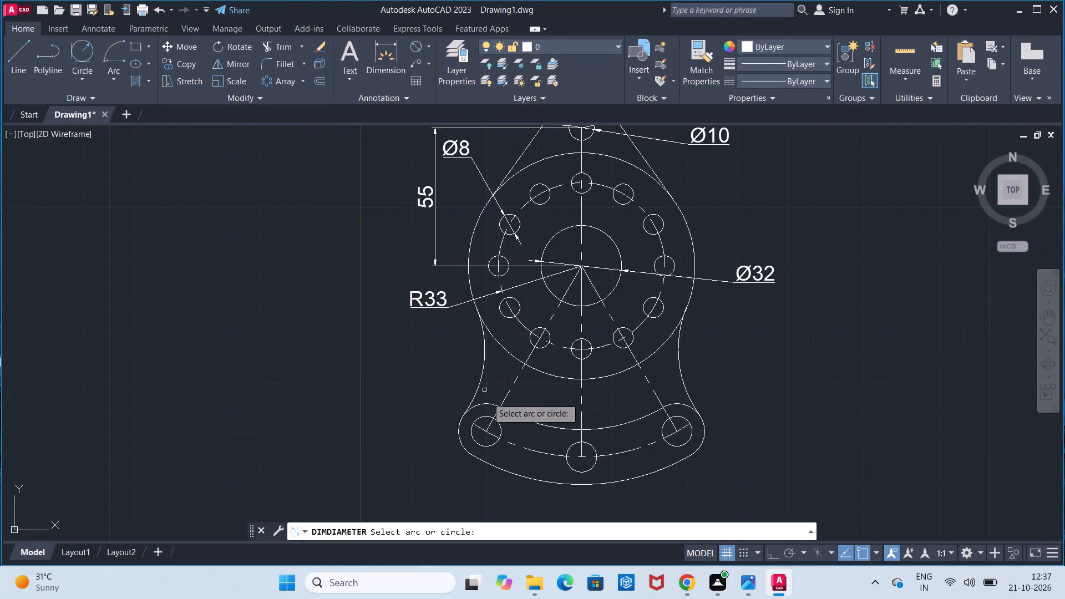
{"action": "left_click", "coordinate": [474, 444]}
{"action": "left_click", "coordinate": [439, 395]}
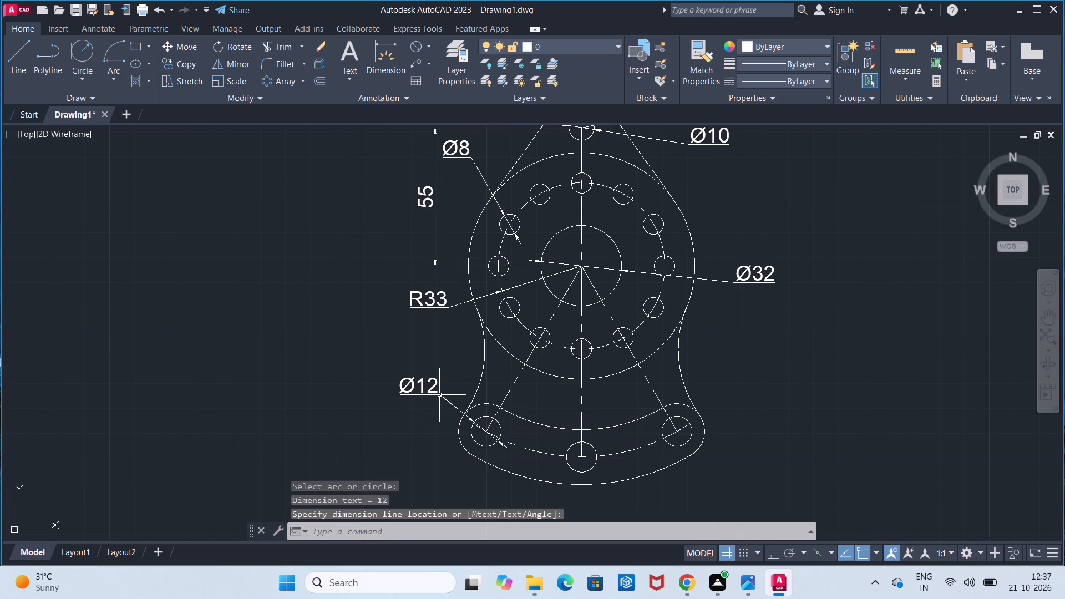
Add a diameter dimension to the flange's outer circle, placing its text right of the flange below the bore's diameter dimension.
{"action": "middle_click_drag", "start_coordinate": [455, 354], "coordinate": [459, 346]}
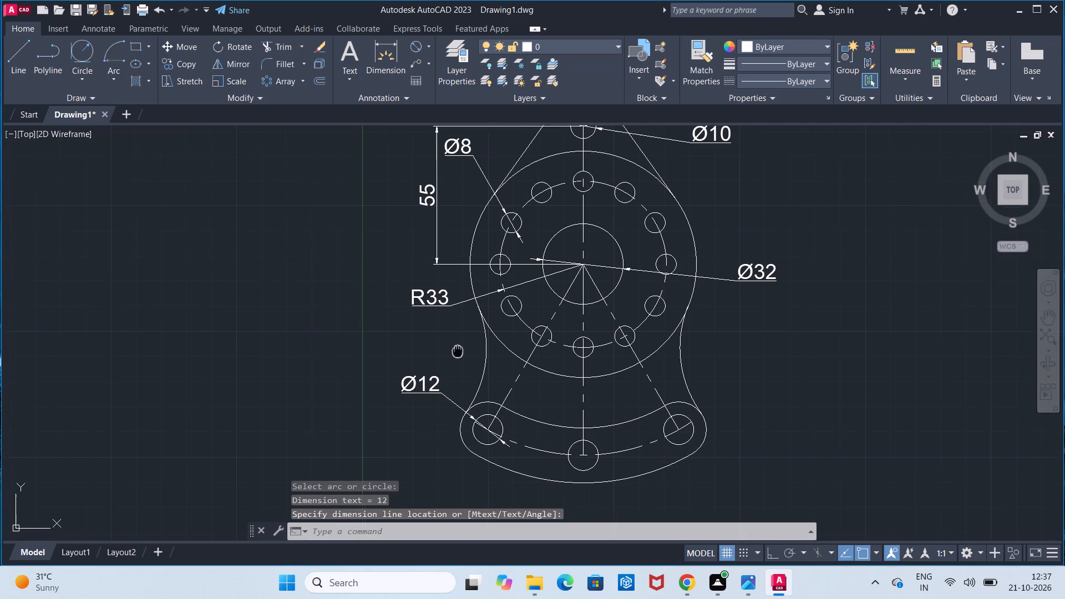
{"action": "middle_click_drag", "start_coordinate": [459, 346], "coordinate": [426, 257]}
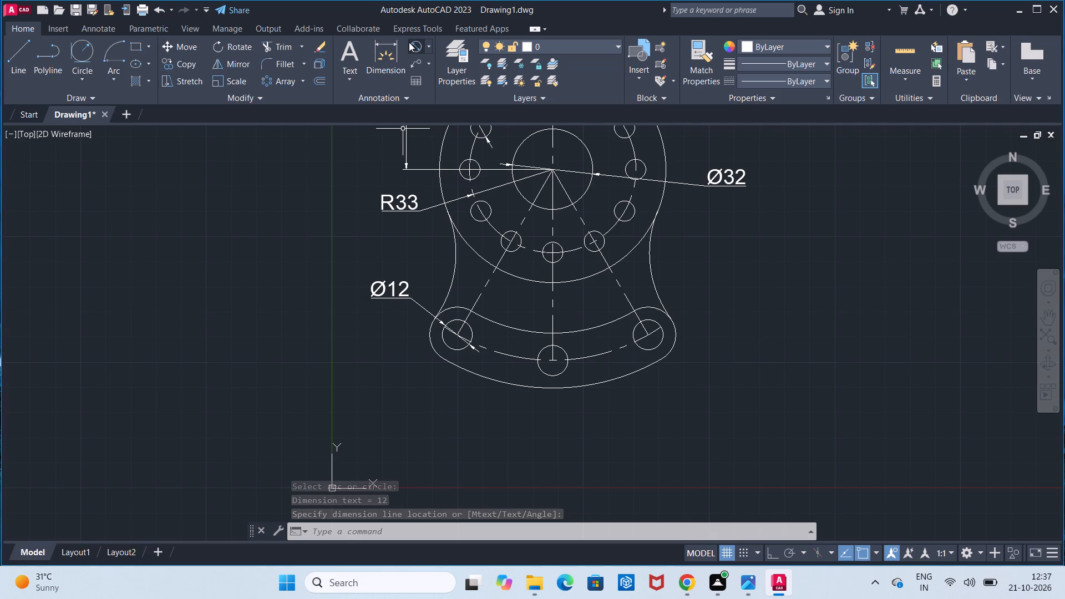
{"action": "left_click", "coordinate": [409, 42]}
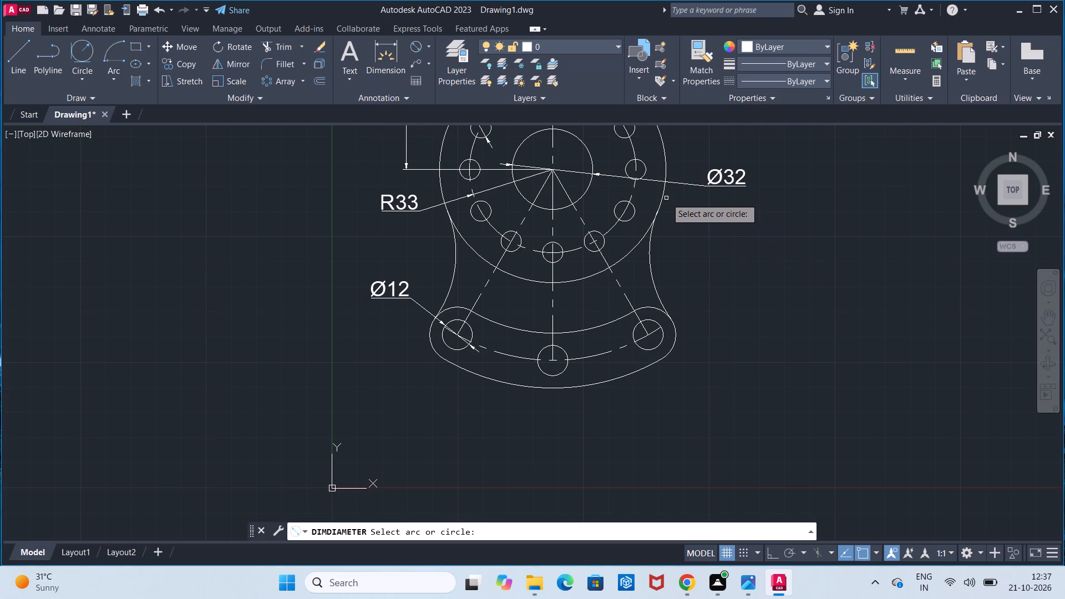
{"action": "left_click", "coordinate": [661, 199]}
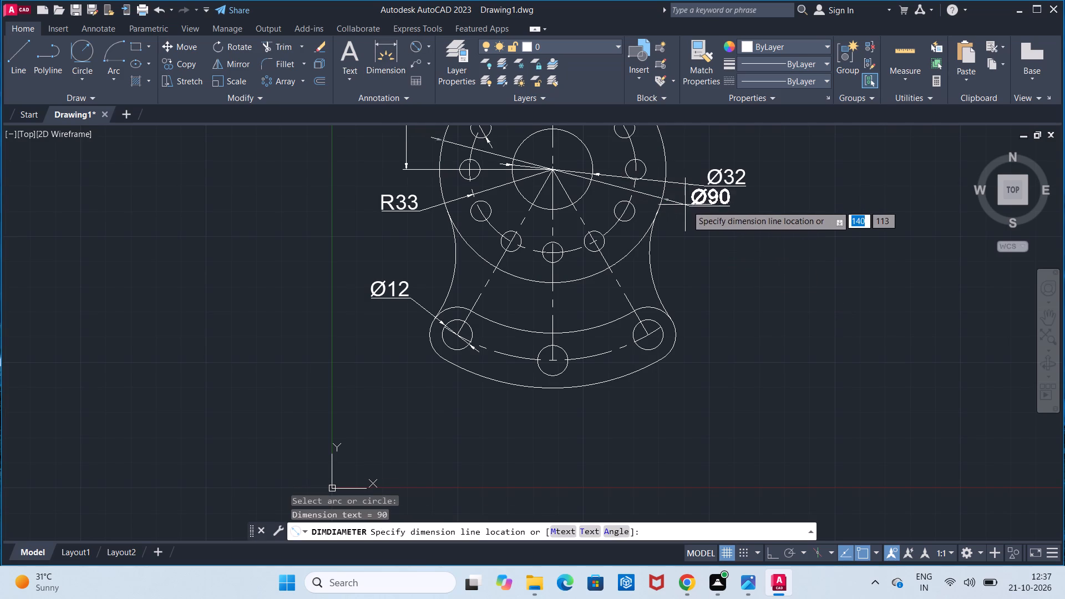
{"action": "left_click", "coordinate": [696, 208]}
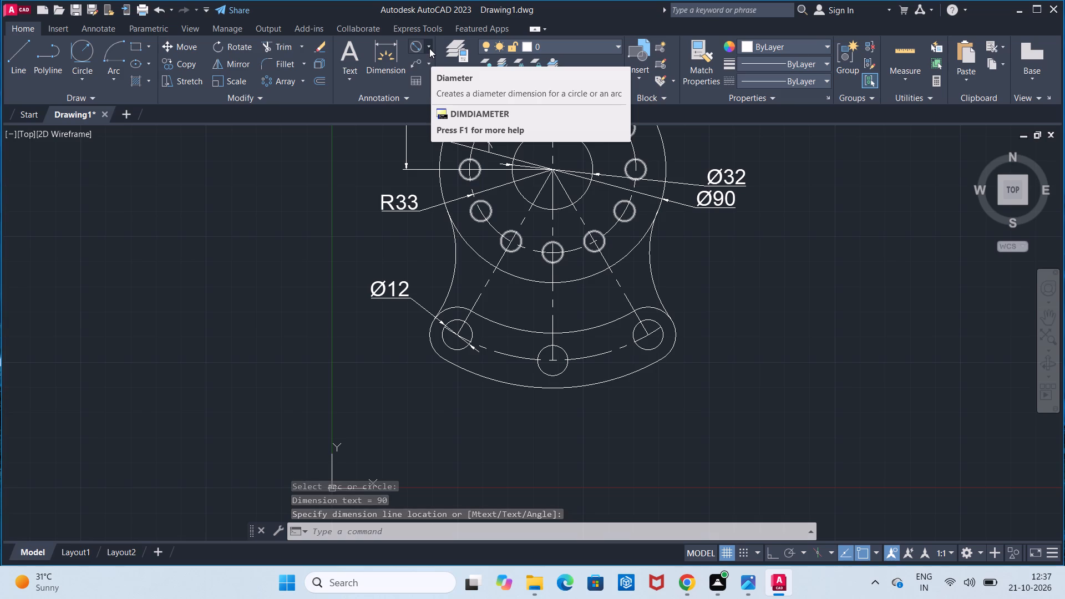
Add a radius dimension to the curved slot's dashed centreline arc, placing its text just below the slot's outline.
{"action": "left_click", "coordinate": [429, 48]}
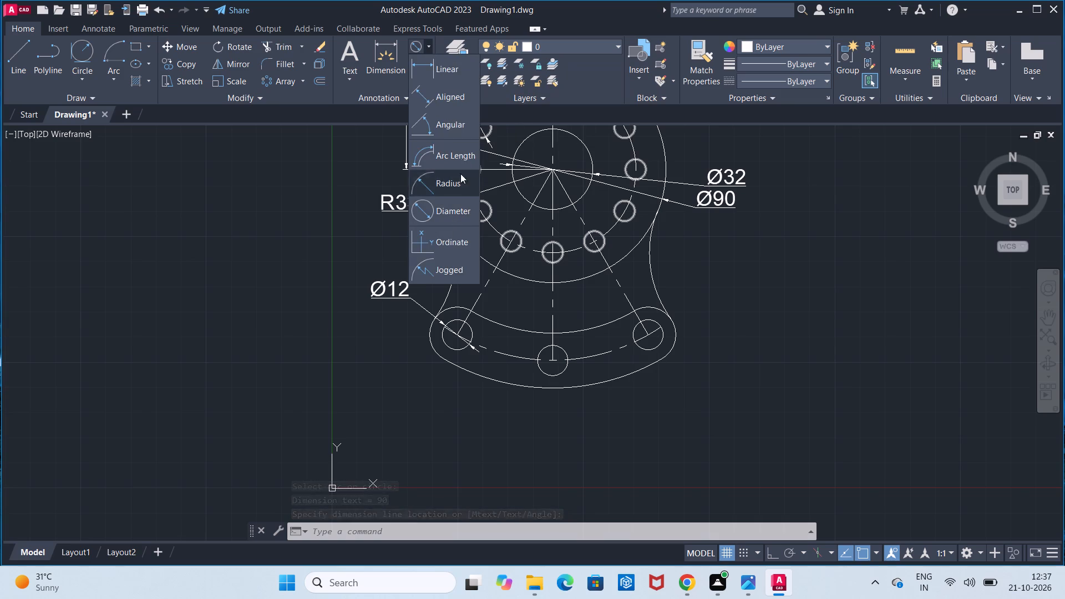
{"action": "left_click", "coordinate": [444, 170]}
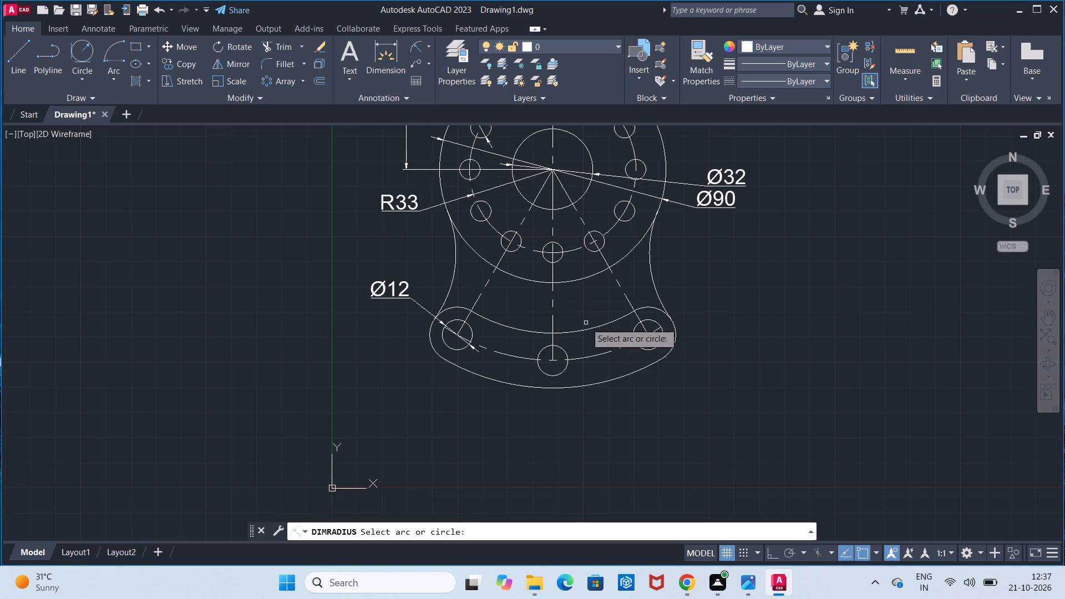
{"action": "left_click", "coordinate": [596, 356]}
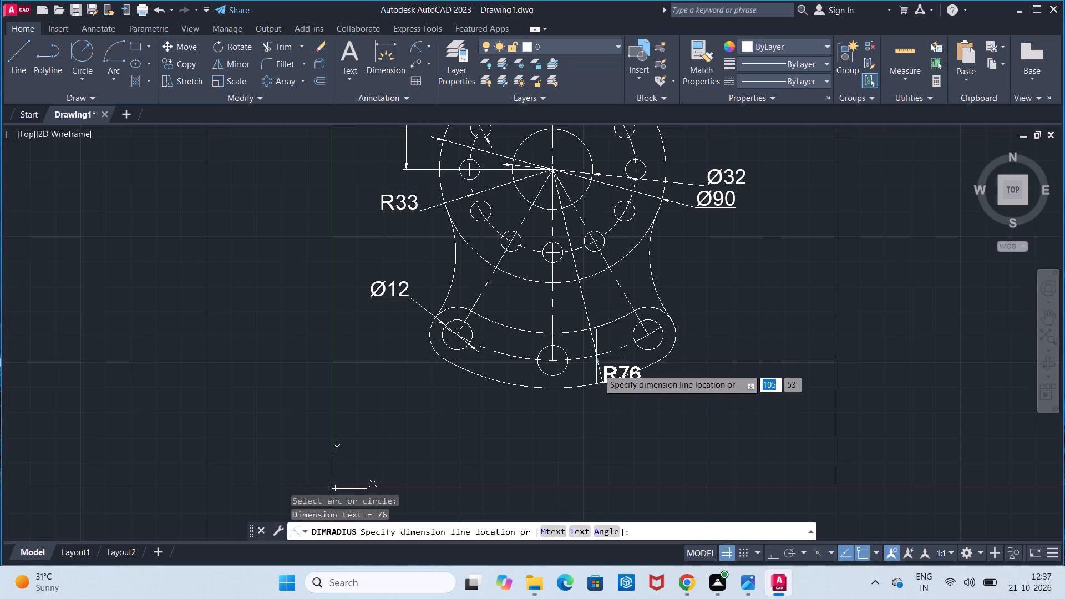
{"action": "left_click", "coordinate": [606, 405]}
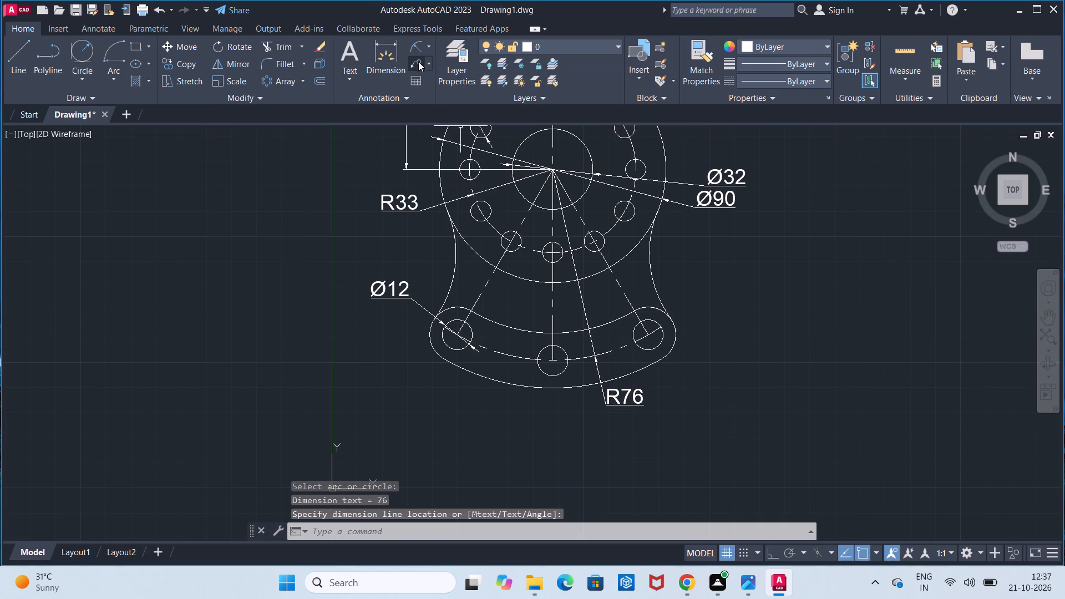
Add a radius dimension to the curved slot's outer arc, placing its text to the lower right of the slot.
{"action": "left_click", "coordinate": [419, 53]}
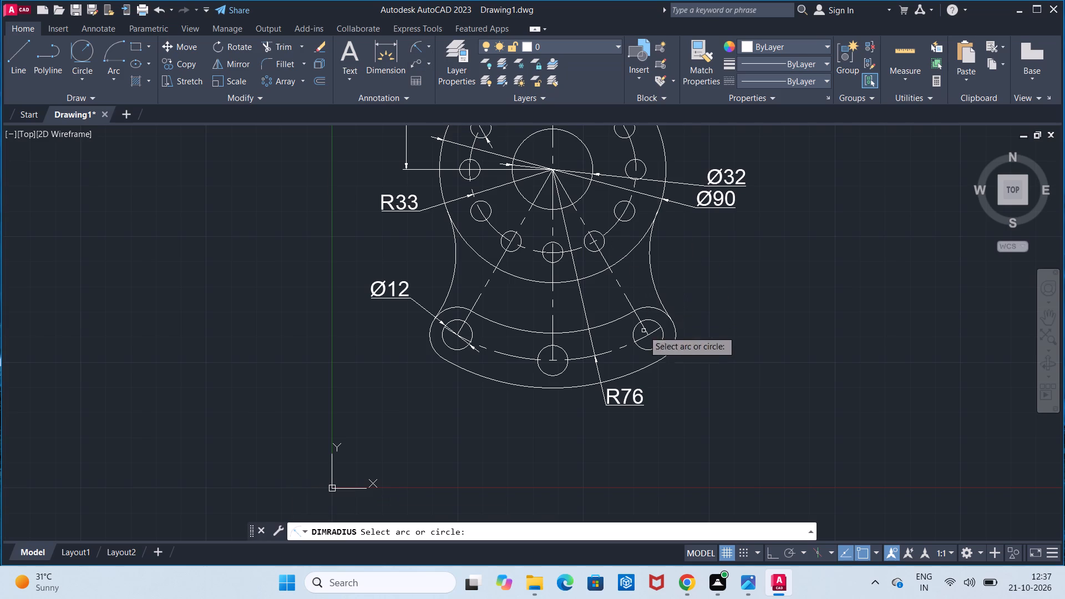
{"action": "left_click", "coordinate": [647, 365]}
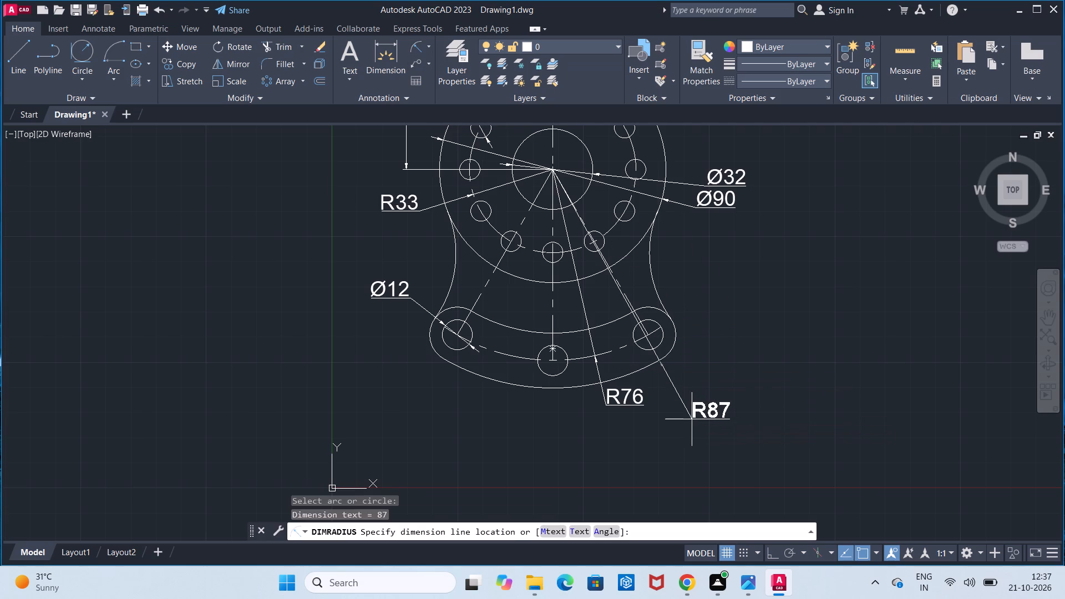
{"action": "left_click", "coordinate": [692, 419]}
Add an angular dimension between the vertical centreline and the left slot hole's inclined centreline, placing it below the slot.
{"action": "scroll", "coordinate": [692, 419], "scroll_direction": "down", "scroll_amount": 1}
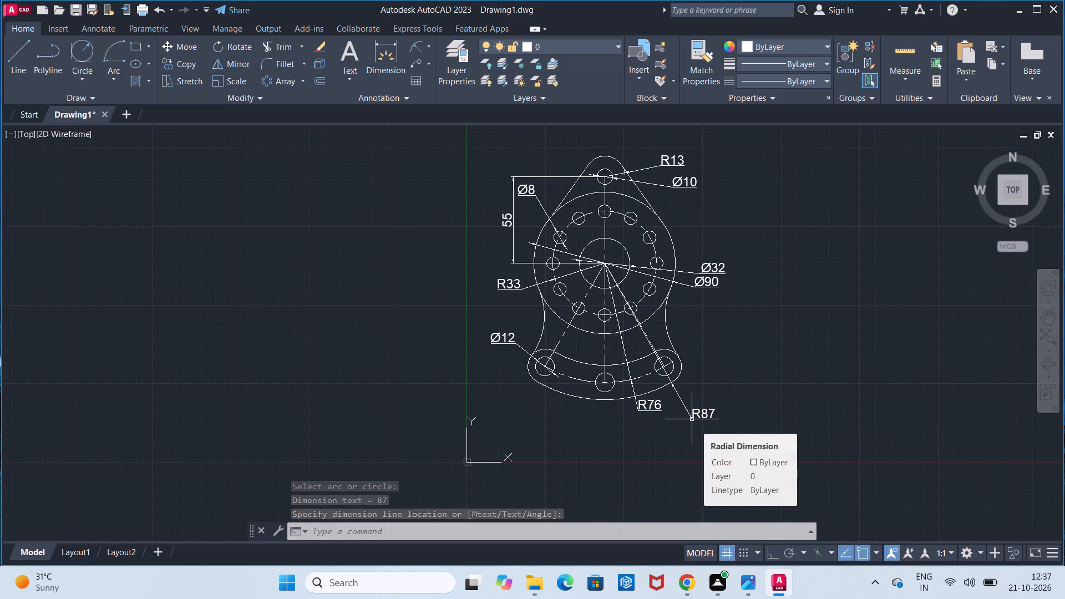
{"action": "scroll", "coordinate": [692, 419], "scroll_direction": "up", "scroll_amount": 1}
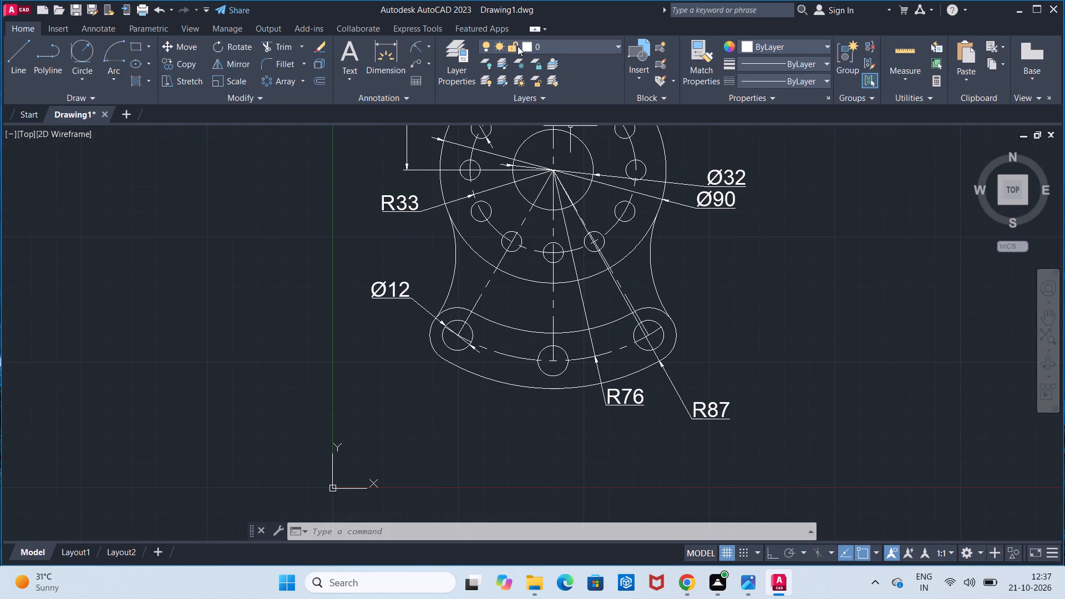
{"action": "left_click", "coordinate": [425, 45]}
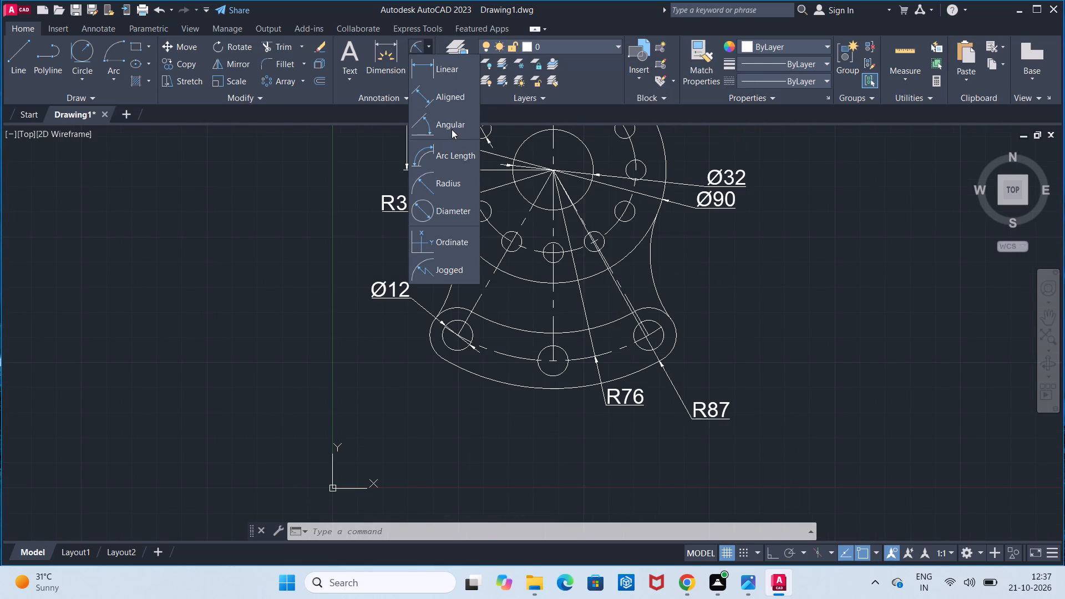
{"action": "left_click", "coordinate": [452, 129]}
{"action": "left_click", "coordinate": [553, 318]}
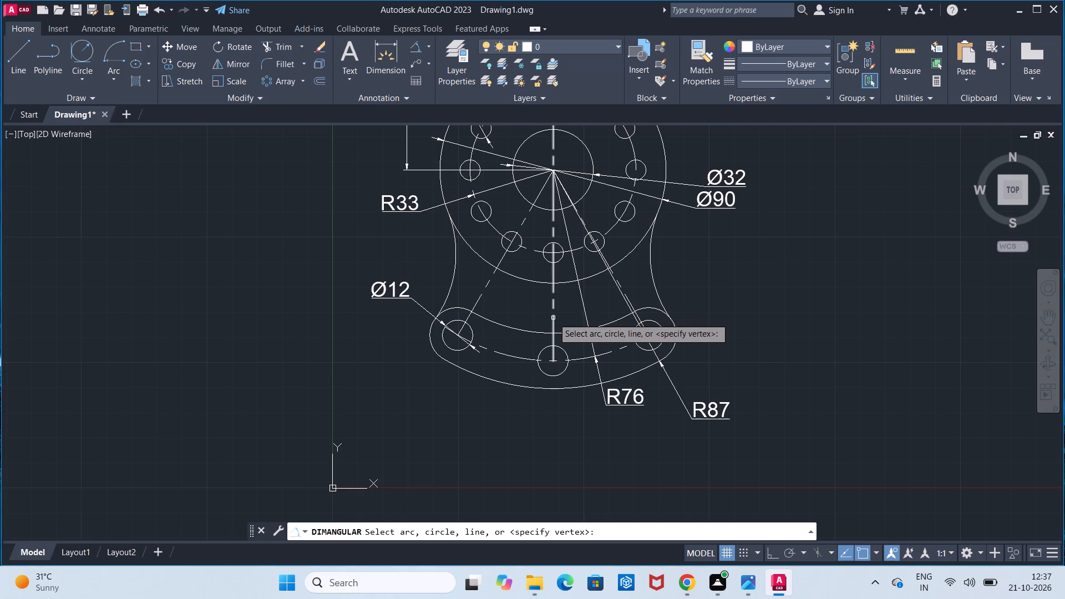
{"action": "left_click", "coordinate": [468, 319]}
{"action": "left_click", "coordinate": [458, 407]}
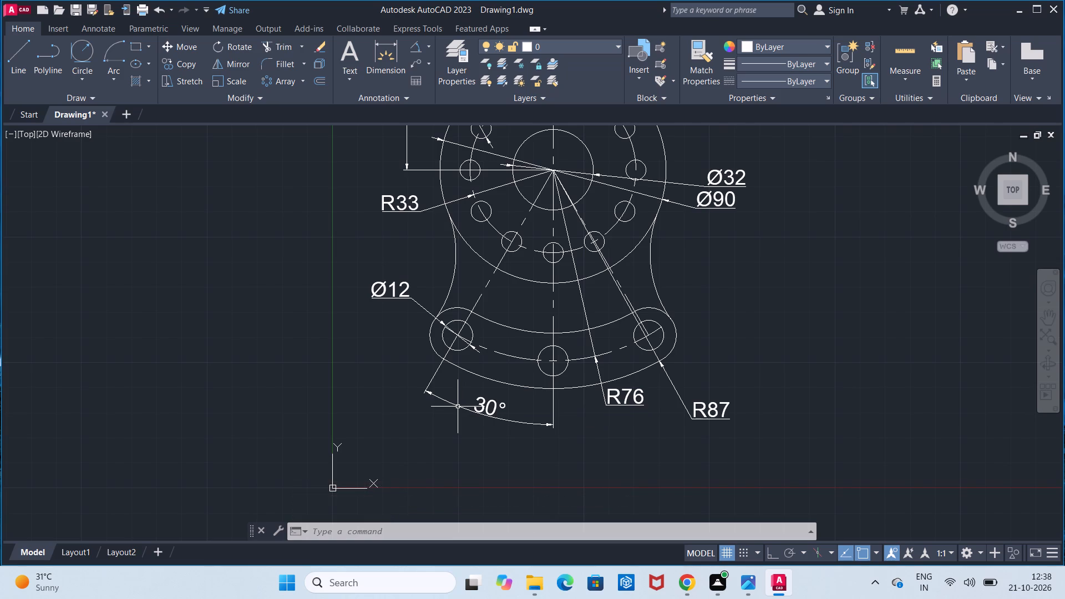
Turn off command logging with LOGFILEOFF.
{"action": "scroll", "coordinate": [458, 404], "scroll_direction": "down", "scroll_amount": 1}
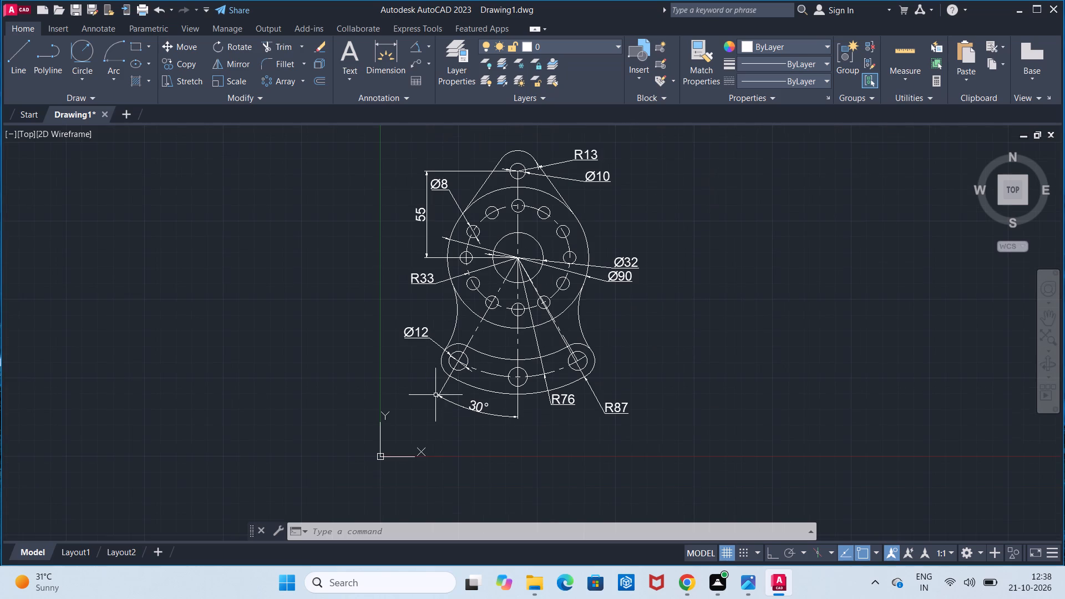
{"action": "left_click", "coordinate": [462, 534]}
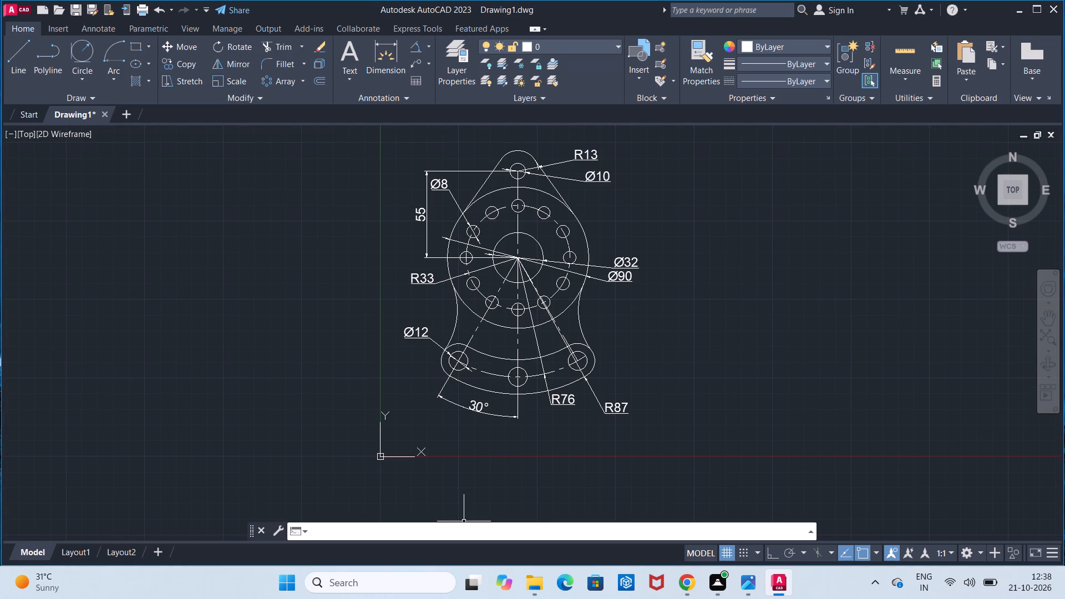
{"action": "type", "text": "log"}
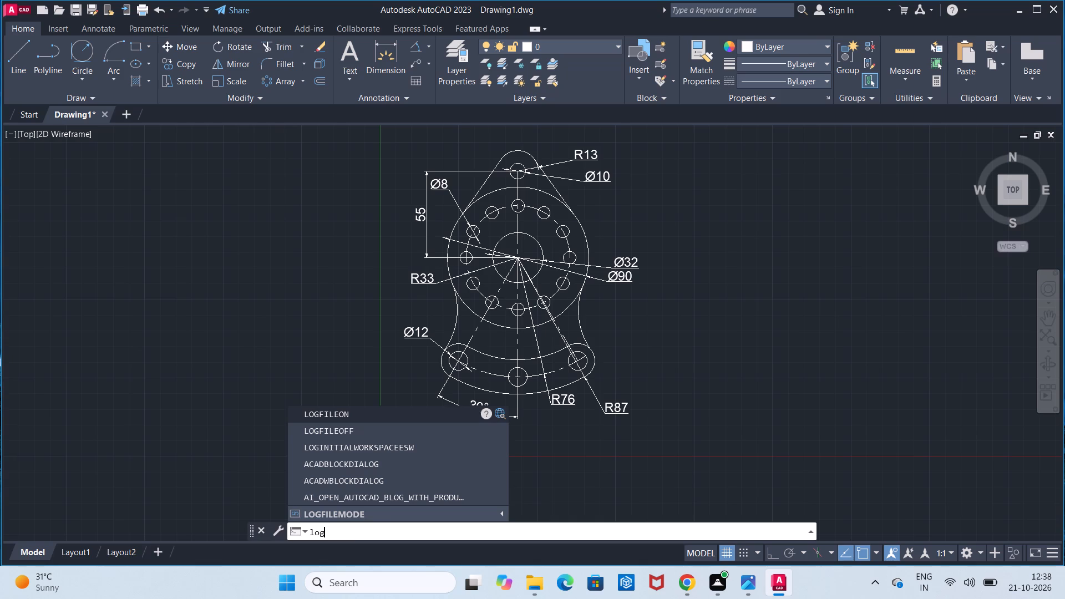
{"action": "left_click", "coordinate": [448, 429]}
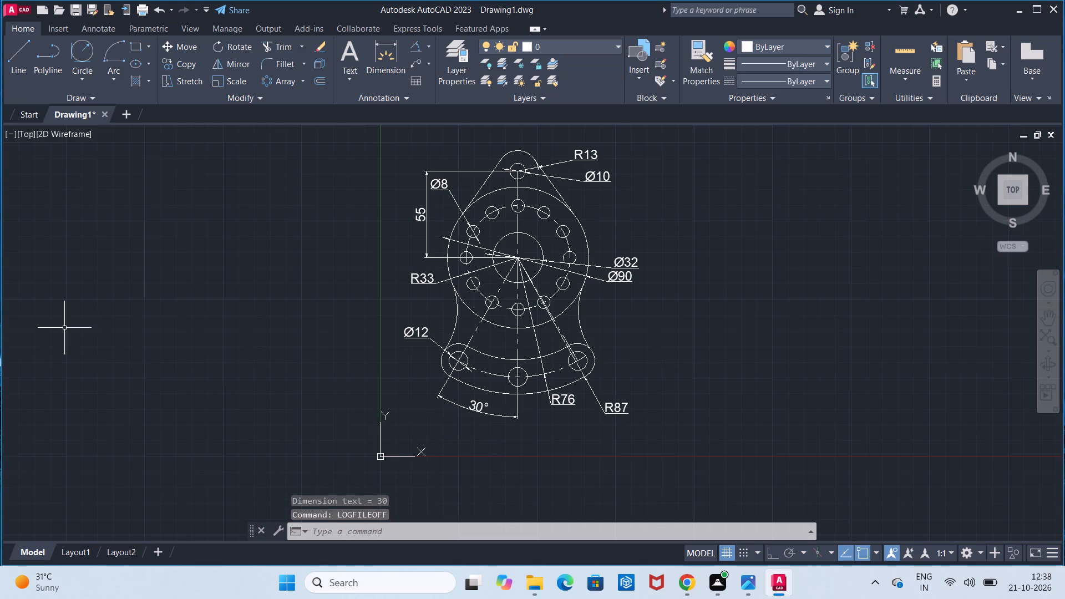
Save the drawing as Pump Mount in the Documents folder, in AutoCAD 2018 Drawing format.
{"action": "left_click", "coordinate": [82, 13]}
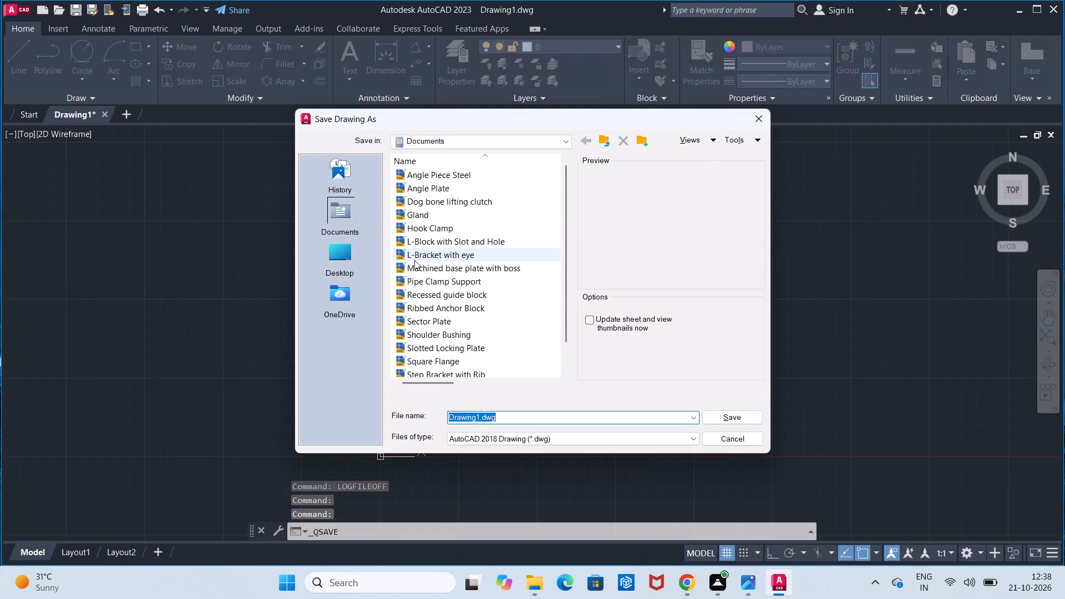
{"action": "key", "text": "BackSpace"}
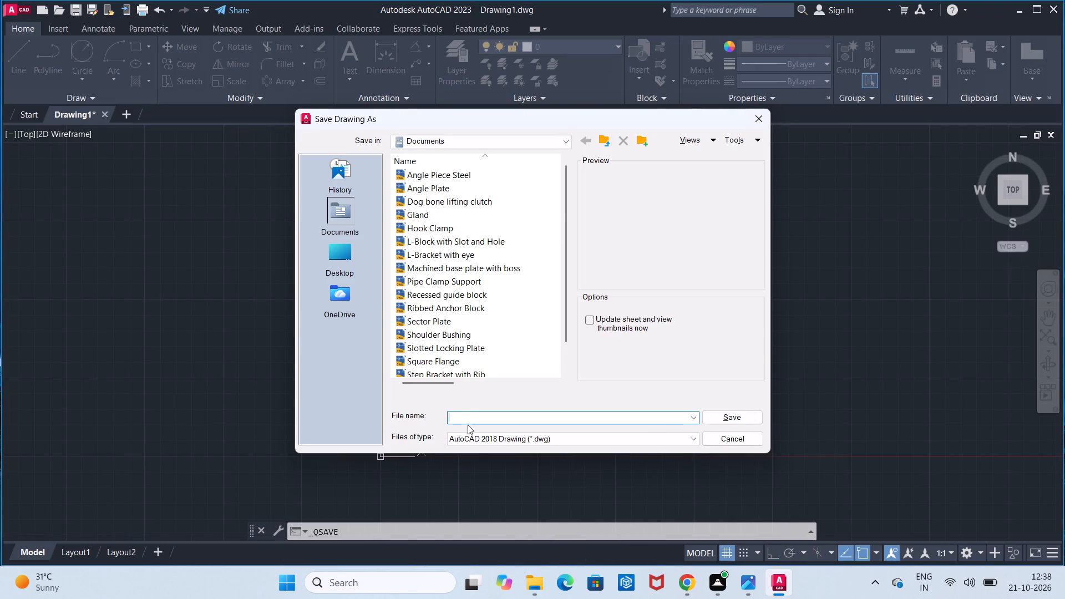
{"action": "key", "text": "p"}
{"action": "type", "text": "ump"}
{"action": "key", "text": "space"}
{"action": "key", "text": "m"}
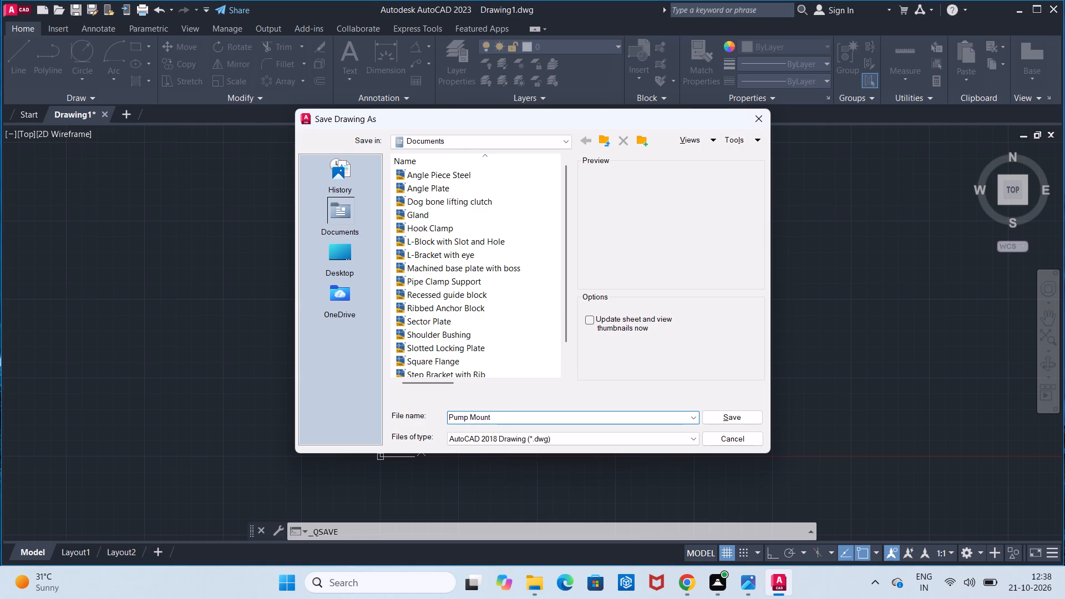
{"action": "left_click", "coordinate": [727, 410]}
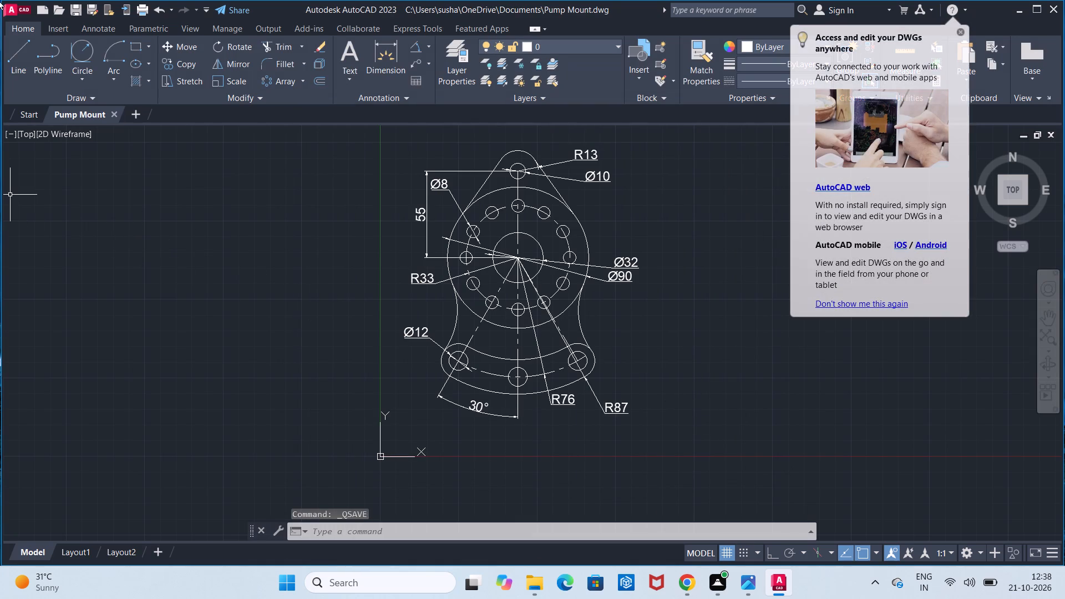
Set up the plot as landscape, centred on the sheet, on ISO A4 (297.00 x 210.00 MM) paper.
{"action": "left_click", "coordinate": [136, 3]}
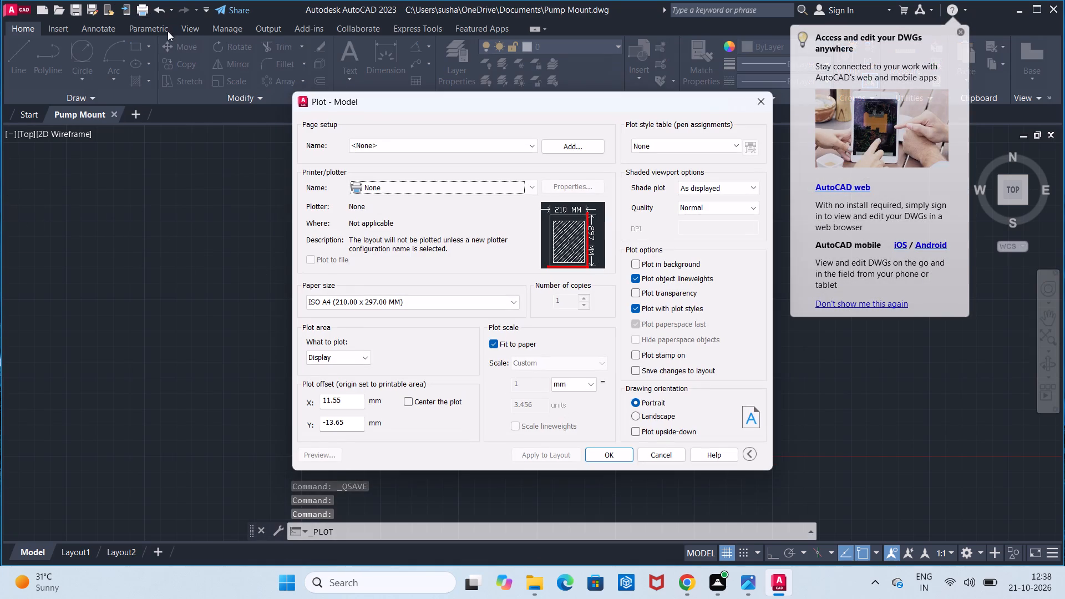
{"action": "key", "text": "BackSpace"}
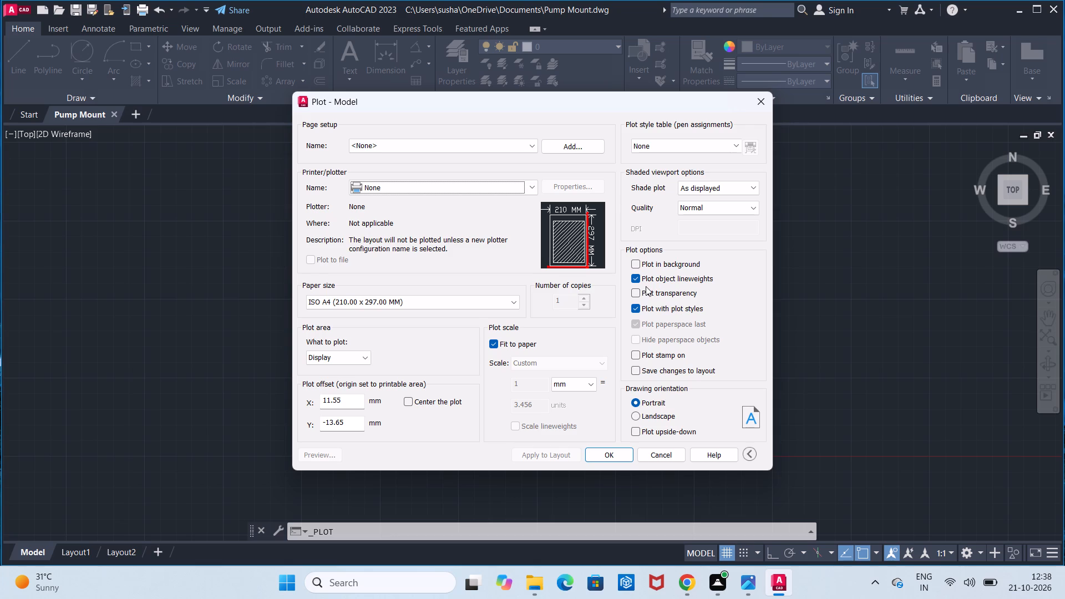
{"action": "left_click", "coordinate": [640, 415]}
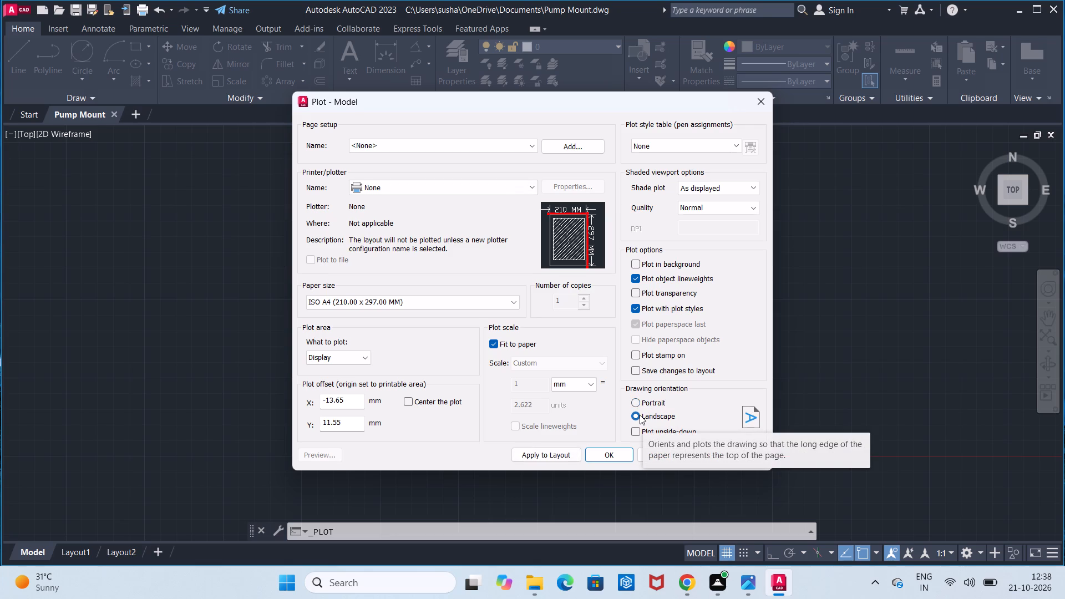
{"action": "left_click", "coordinate": [410, 407]}
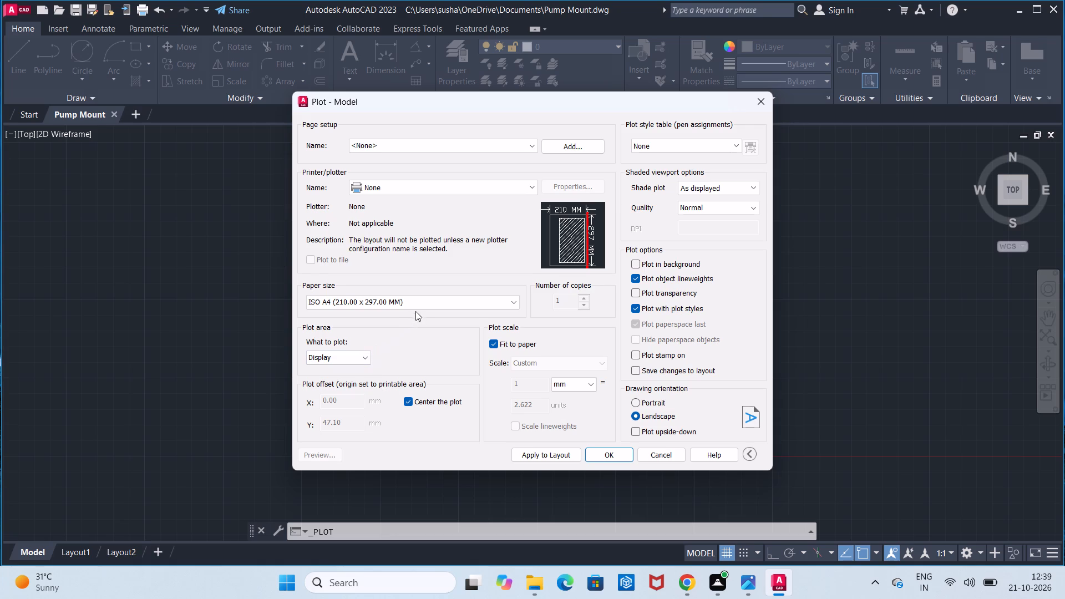
{"action": "left_click", "coordinate": [346, 353]}
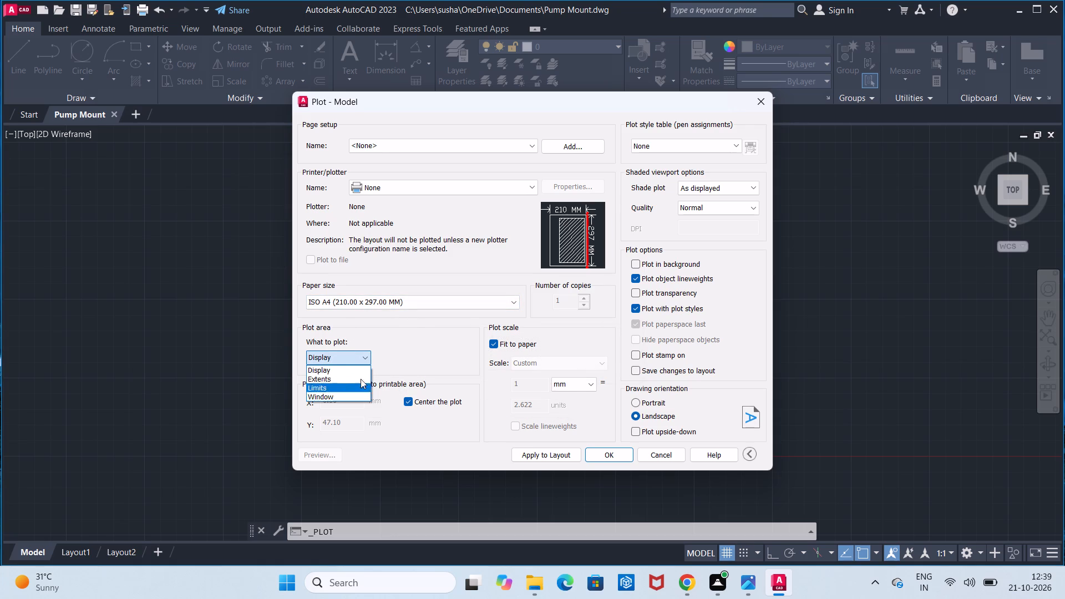
{"action": "left_click", "coordinate": [415, 306]}
{"action": "left_click", "coordinate": [416, 306]}
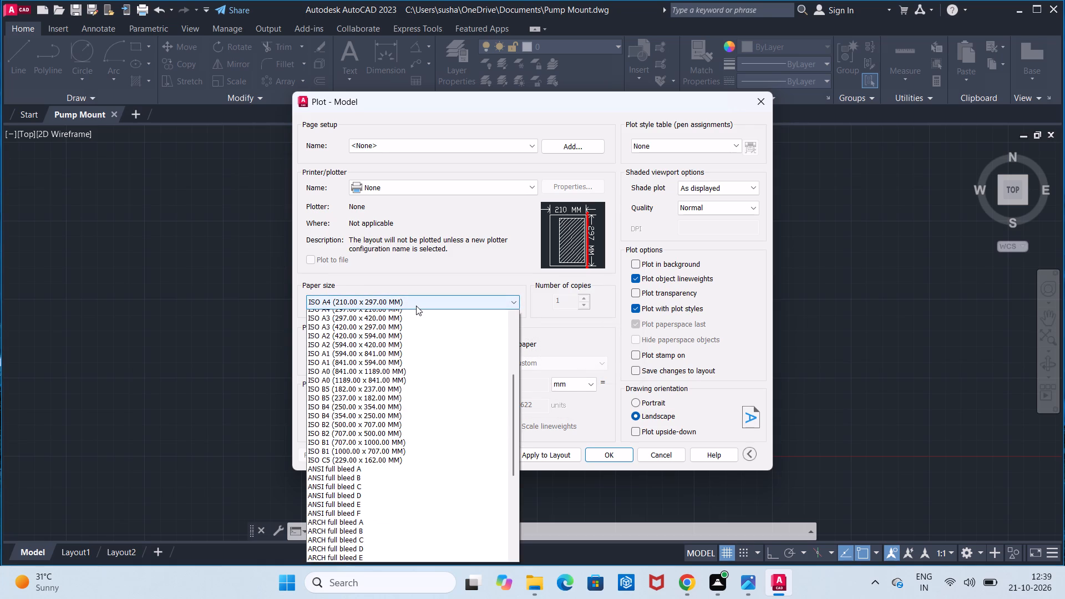
{"action": "left_click", "coordinate": [416, 322]}
Set the plot area to a window enclosing the whole dimensioned pump mount.
{"action": "left_click", "coordinate": [339, 356]}
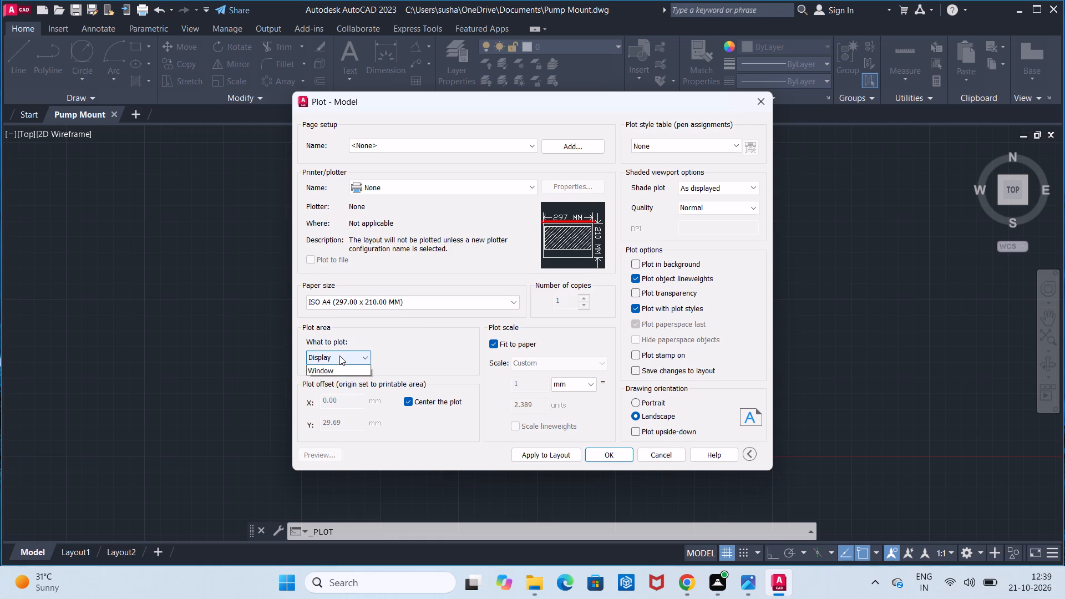
{"action": "left_click", "coordinate": [341, 398]}
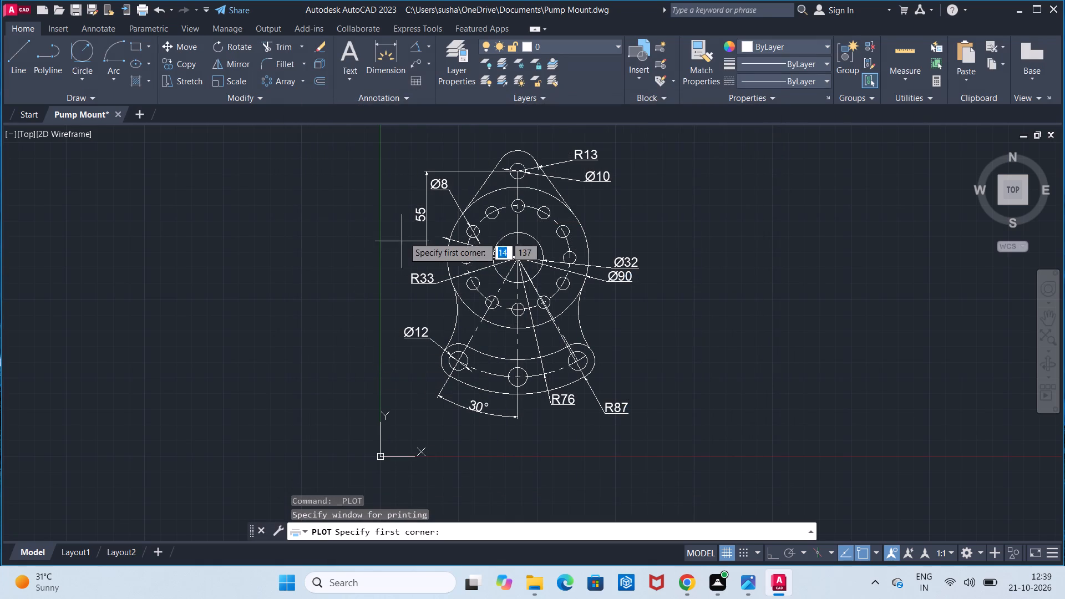
{"action": "left_click", "coordinate": [403, 128]}
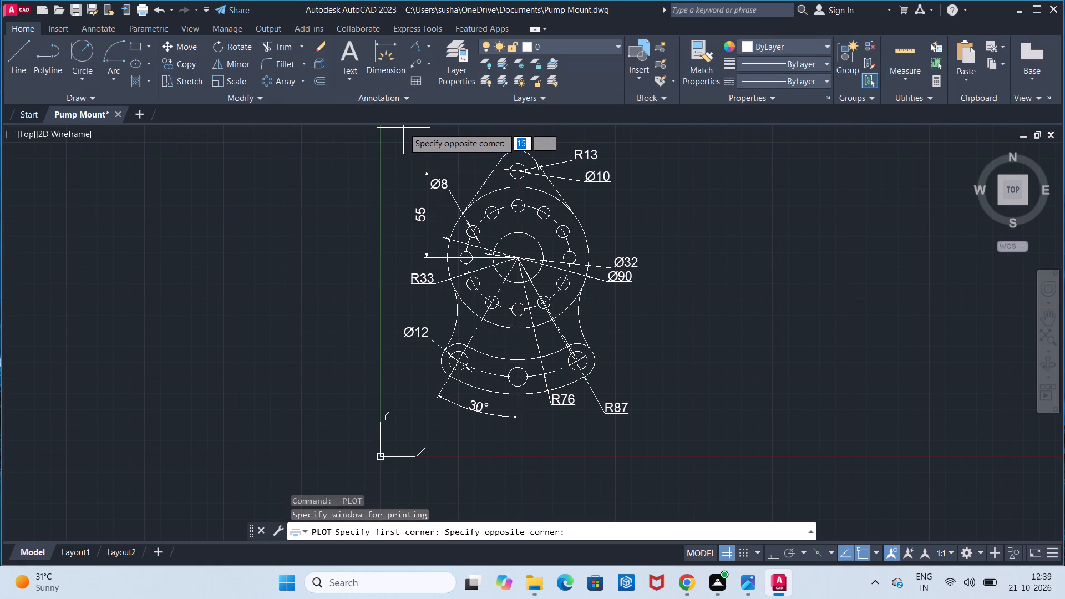
{"action": "left_click", "coordinate": [656, 444]}
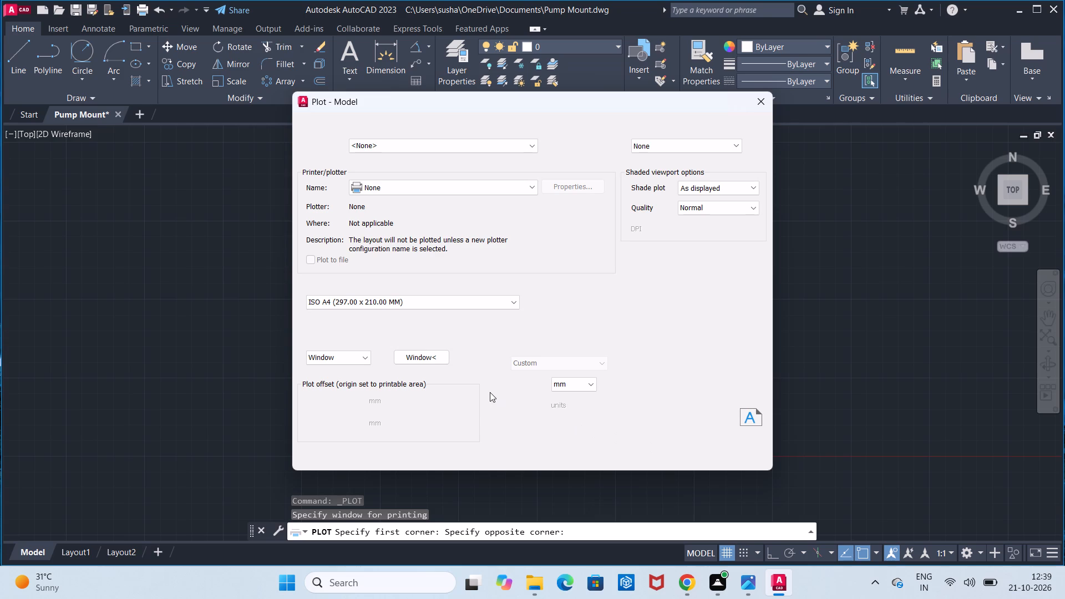
Plot the drawing with DWG To PDF.pc3, saving it as Pump Mount-Model.pdf in the Documents folder.
{"action": "left_click", "coordinate": [471, 192]}
{"action": "left_click", "coordinate": [470, 324]}
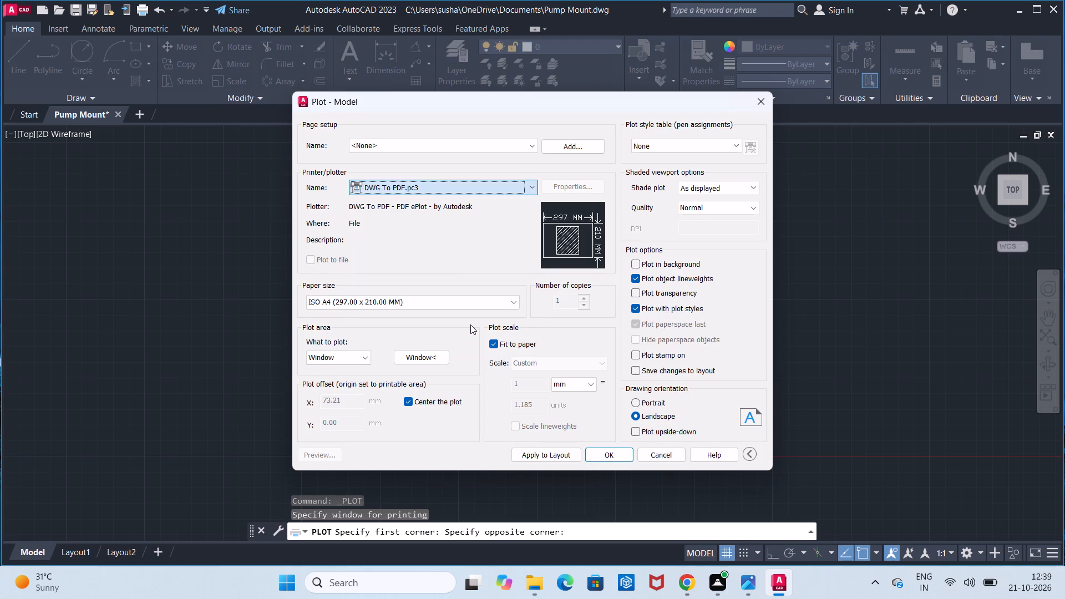
{"action": "left_click", "coordinate": [627, 458]}
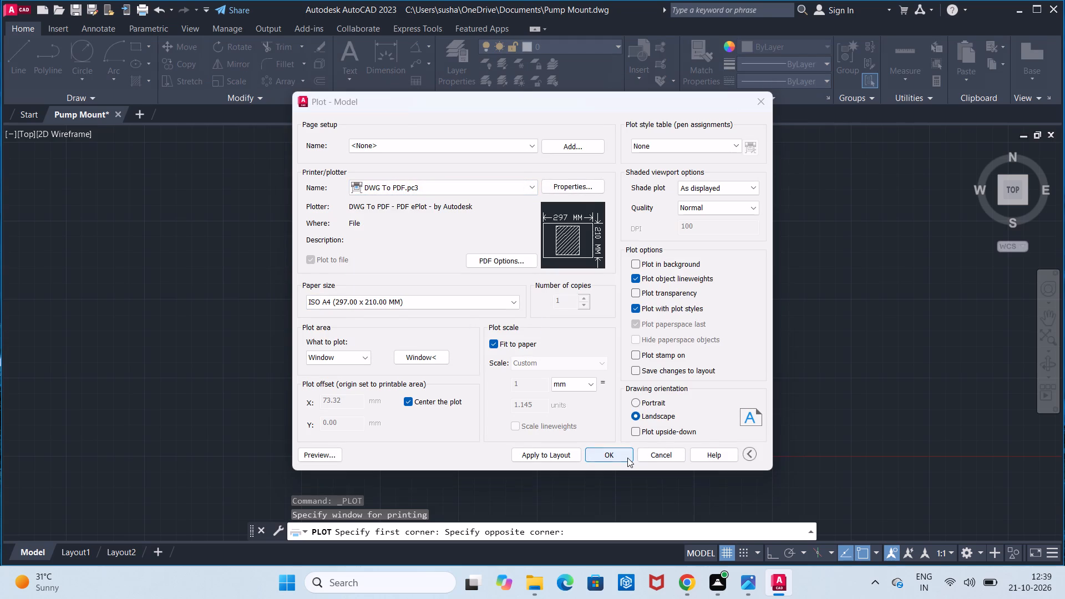
{"action": "left_click", "coordinate": [723, 423]}
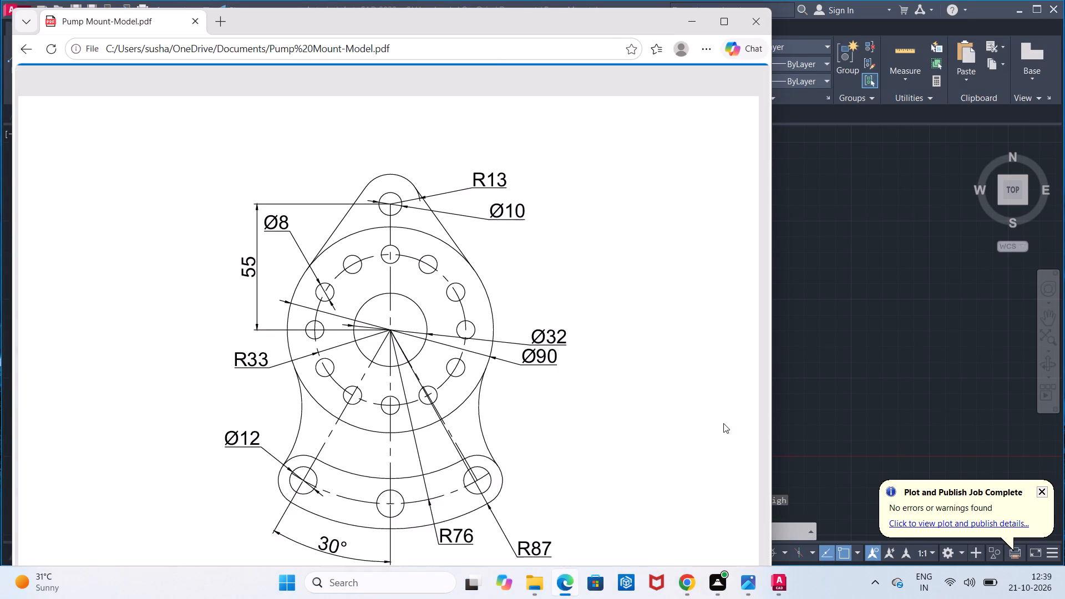
Check the whole page of the plotted PDF in Microsoft Edge, and close it.
{"action": "scroll", "coordinate": [723, 423], "scroll_direction": "down", "scroll_amount": 1}
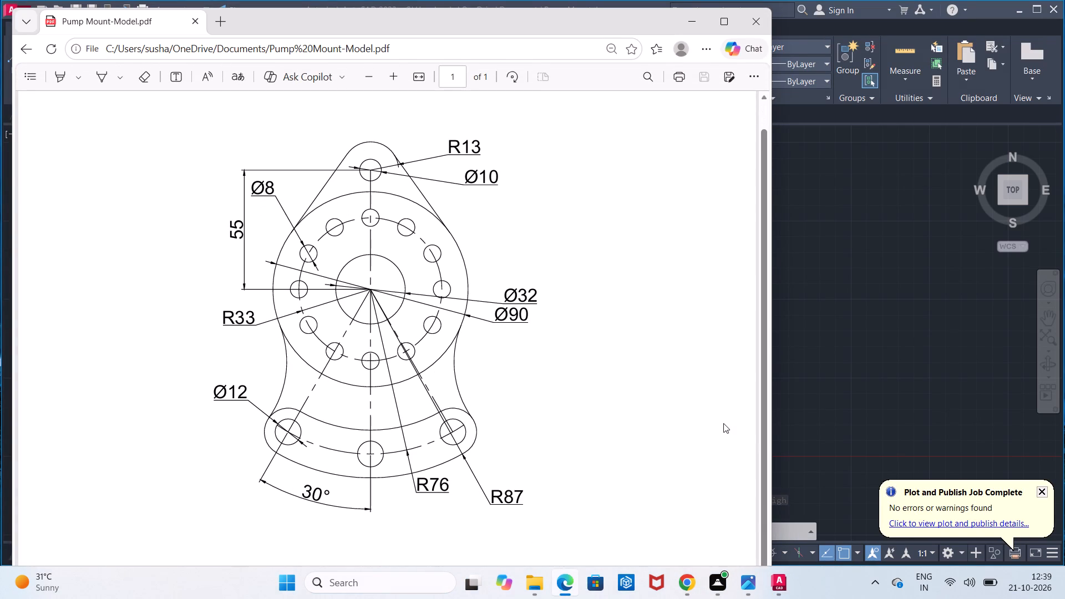
{"action": "left_click_drag", "start_coordinate": [764, 158], "coordinate": [769, 114]}
{"action": "left_click", "coordinate": [767, 26]}
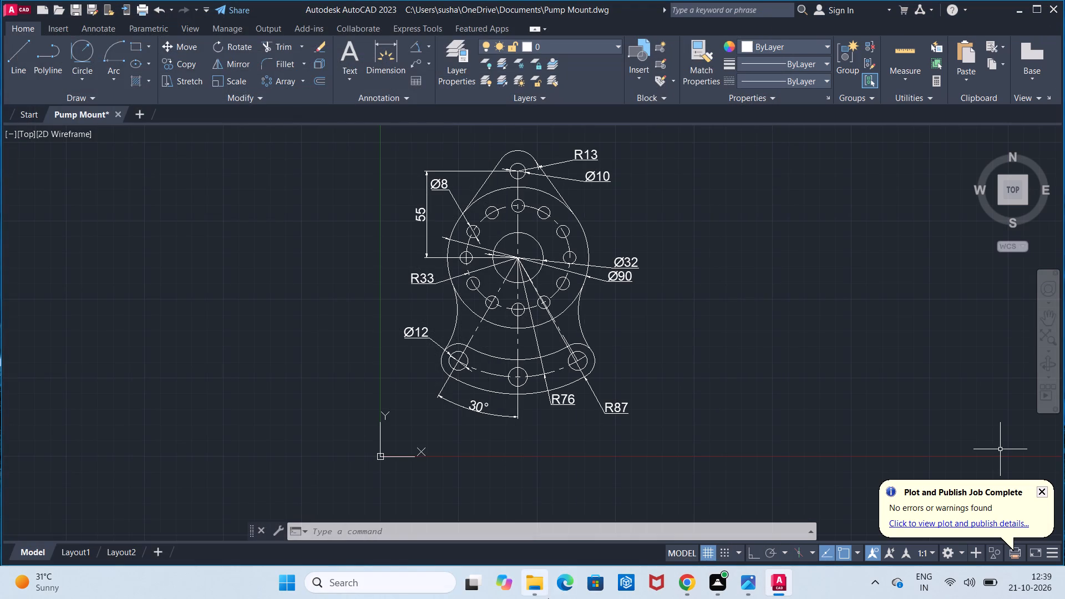
Exit AutoCAD, saving the changes to Pump Mount.dwg.
{"action": "left_click", "coordinate": [1056, 4]}
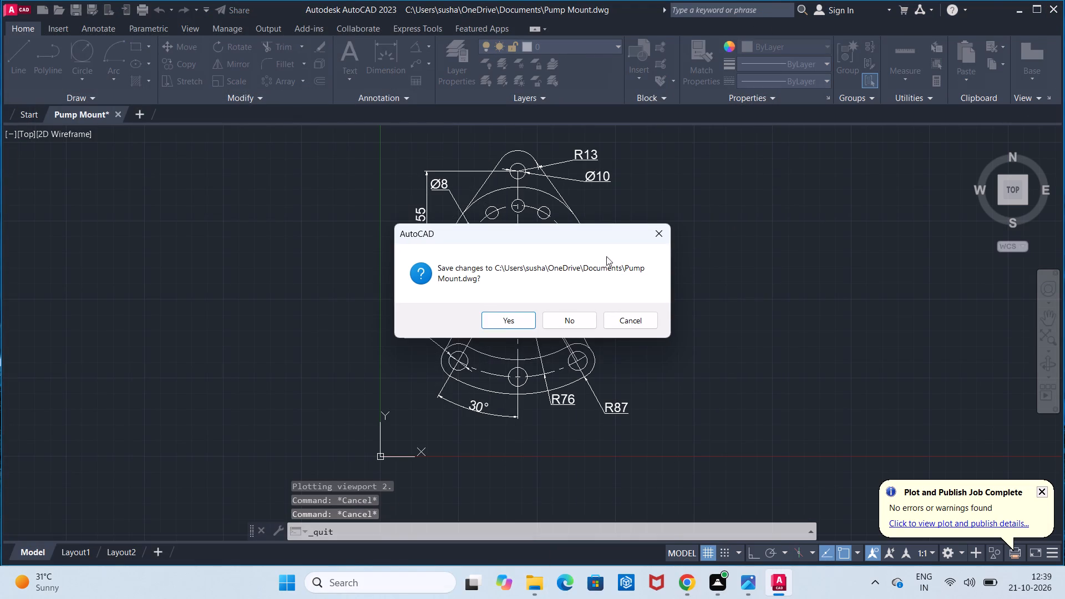
{"action": "left_click", "coordinate": [505, 319]}
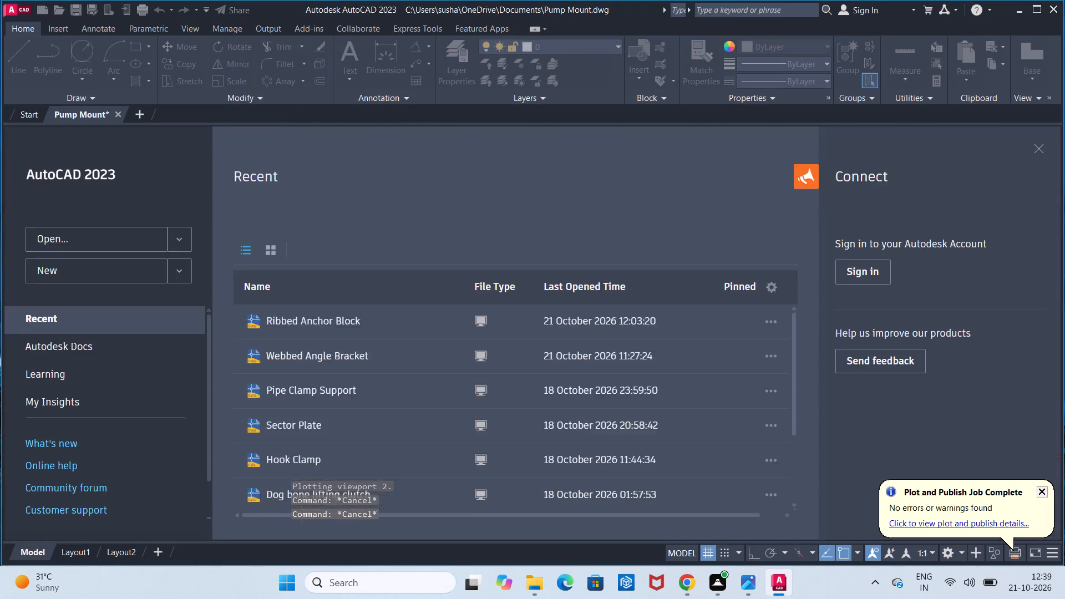